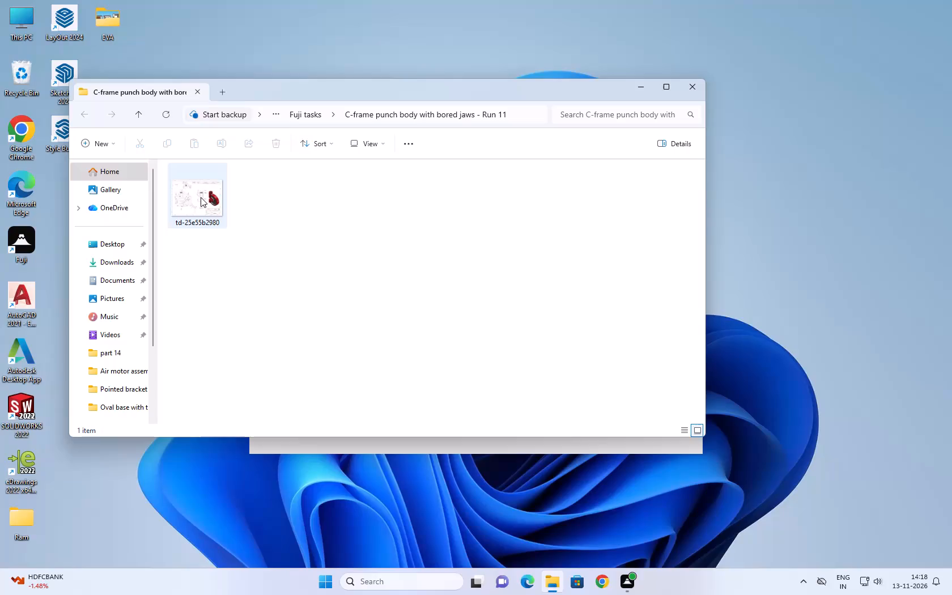
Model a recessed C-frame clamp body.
Open the reference drawing image td-25e55b2980 and close the folder window behind it.
double_click(201, 197)
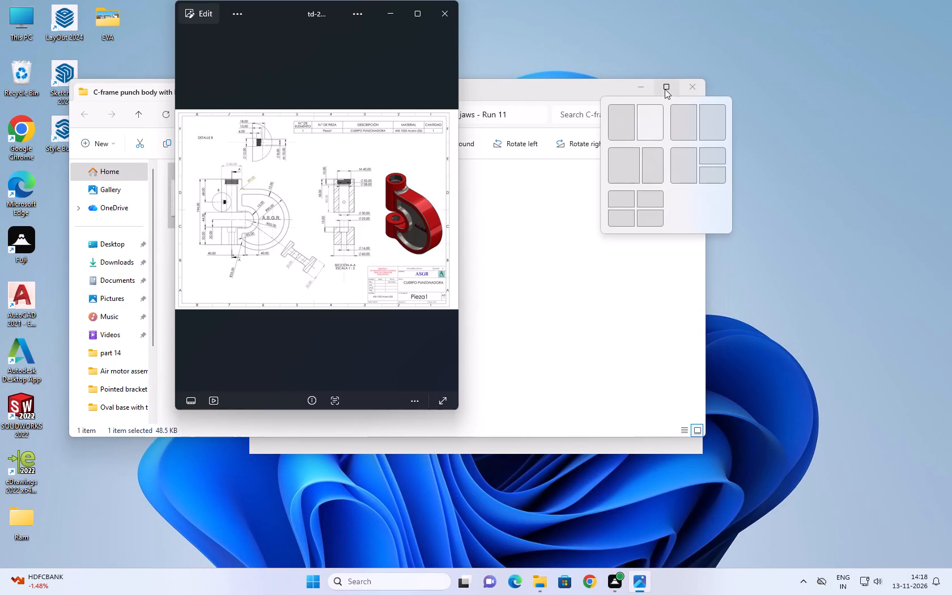
click(690, 86)
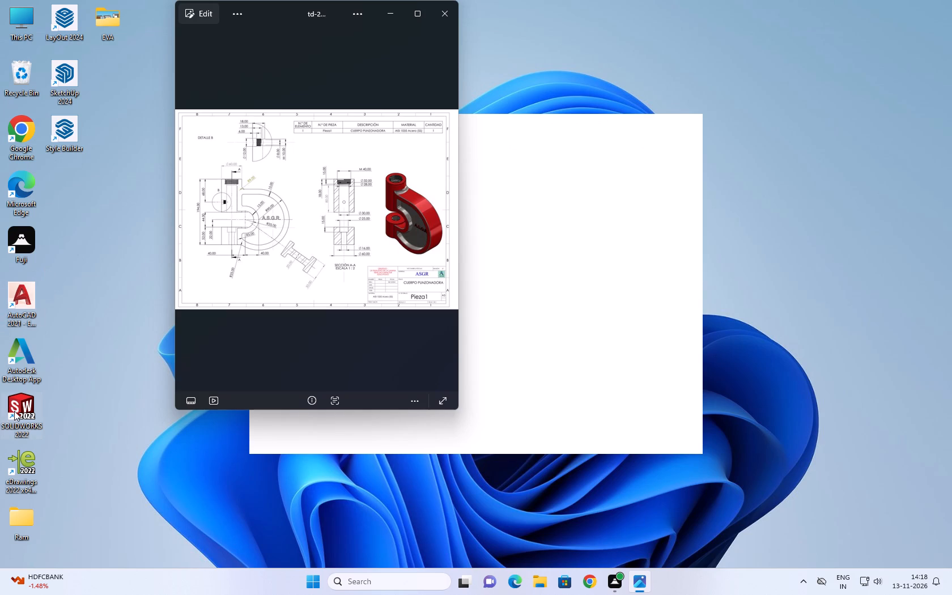
Launch SOLIDWORKS 2022 and create a new part document.
double_click(15, 410)
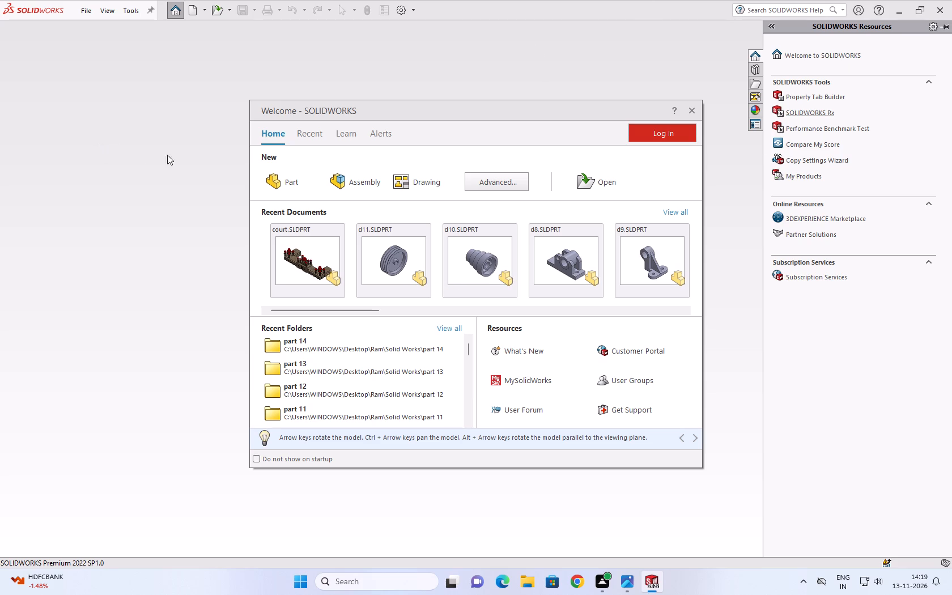
click(293, 181)
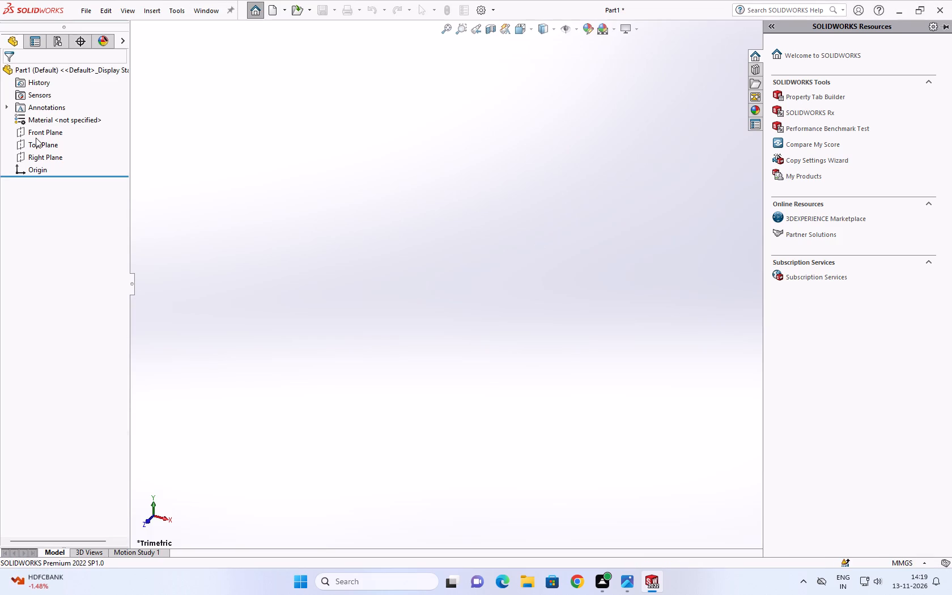
Start a sketch on the Front Plane and draw a circle of about 57 mm radius centred on the origin.
click(36, 131)
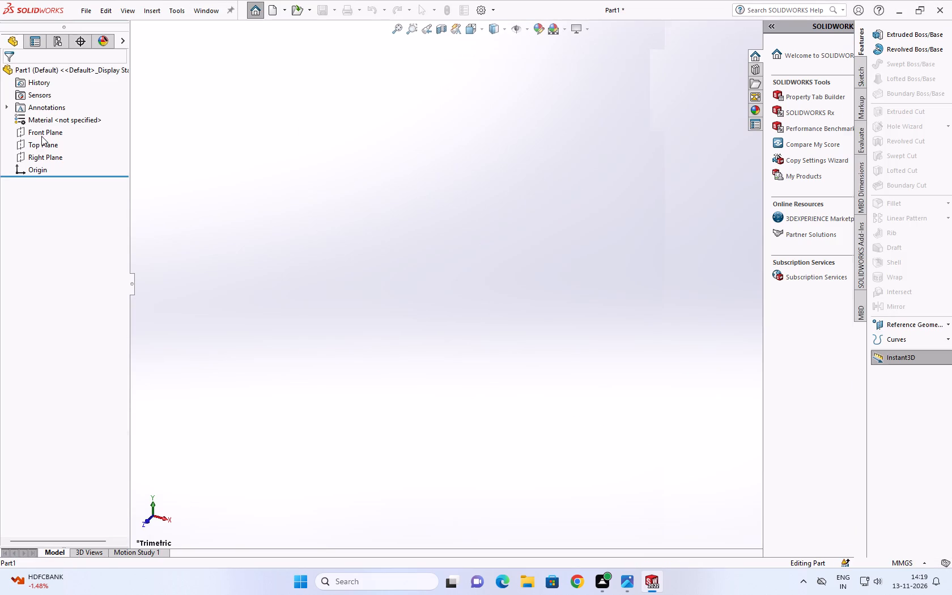
click(49, 118)
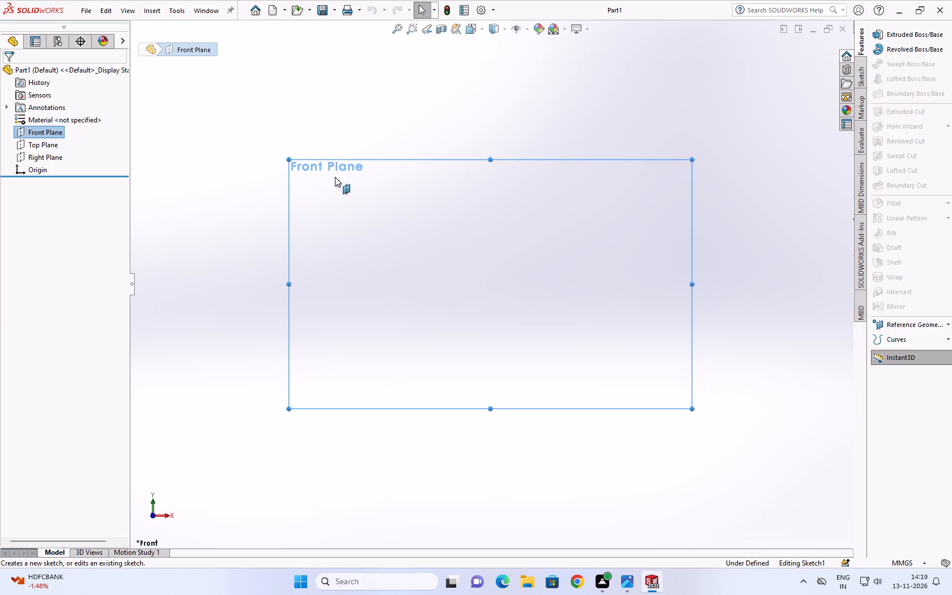
scroll(569, 282, down, 2)
scroll(569, 279, up, 2)
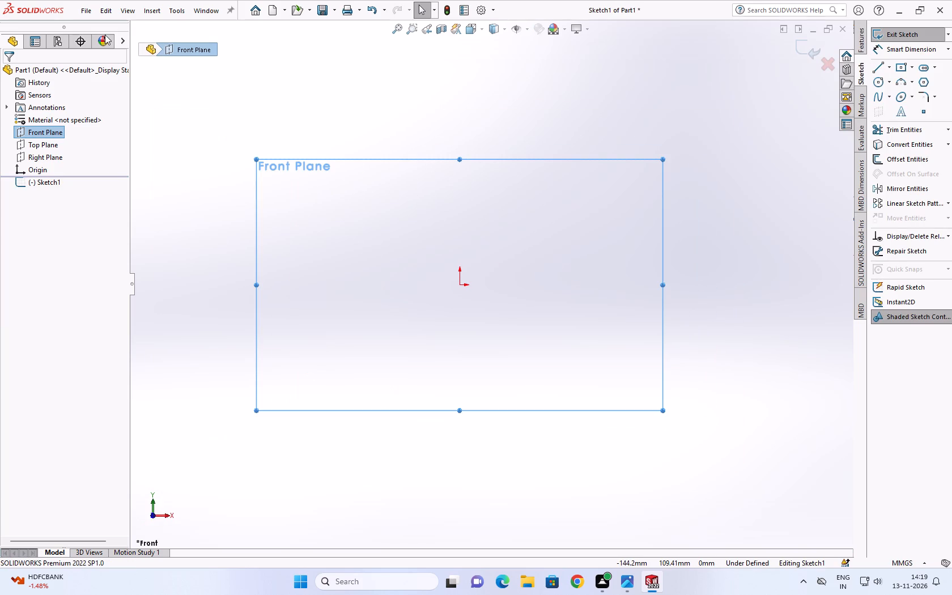
click(885, 84)
drag(457, 287, 470, 290)
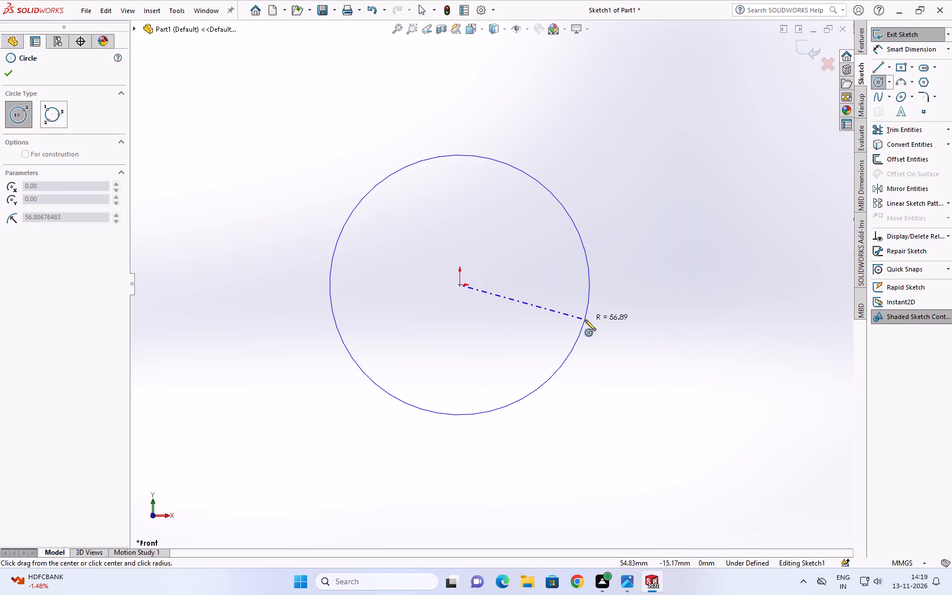
click(585, 320)
right_click(587, 292)
click(614, 299)
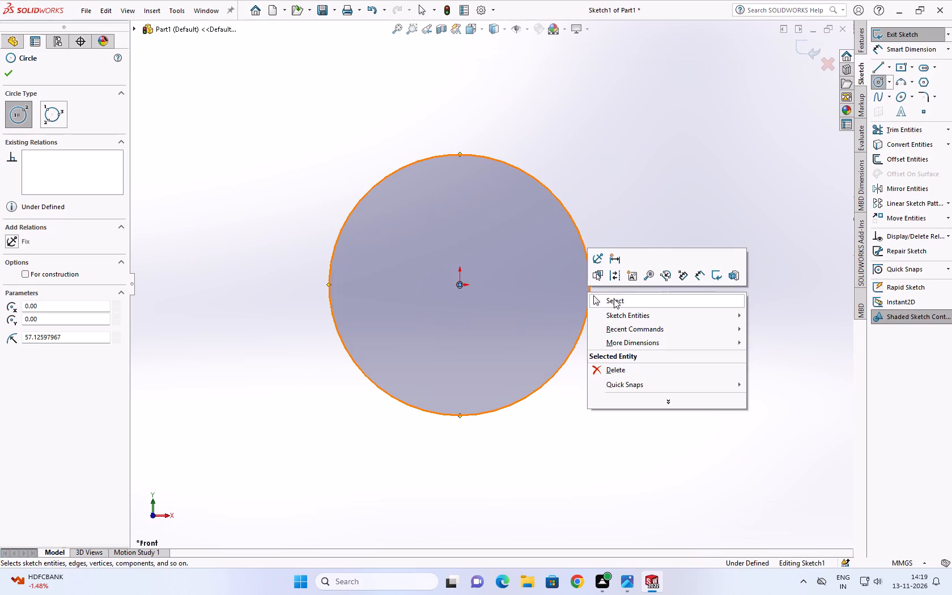
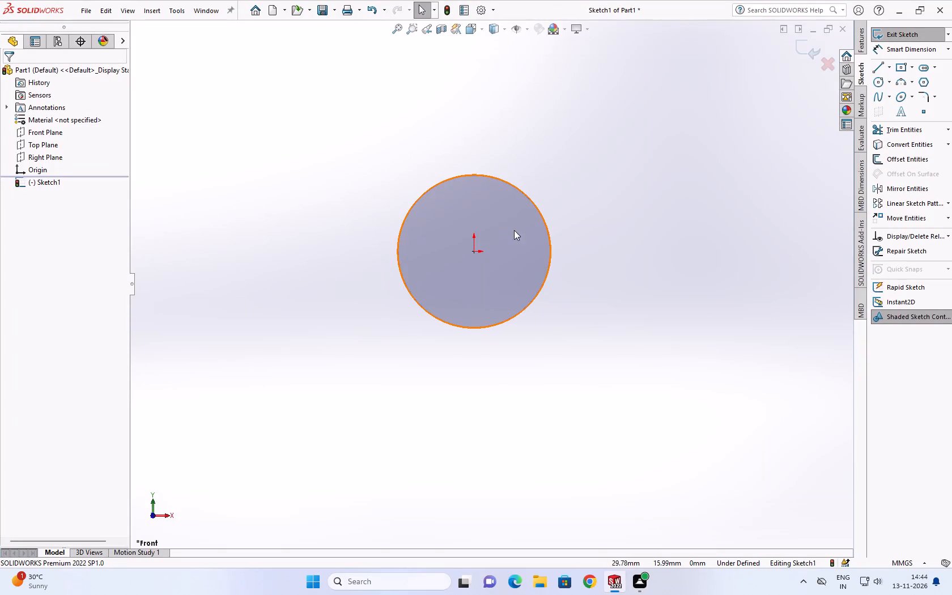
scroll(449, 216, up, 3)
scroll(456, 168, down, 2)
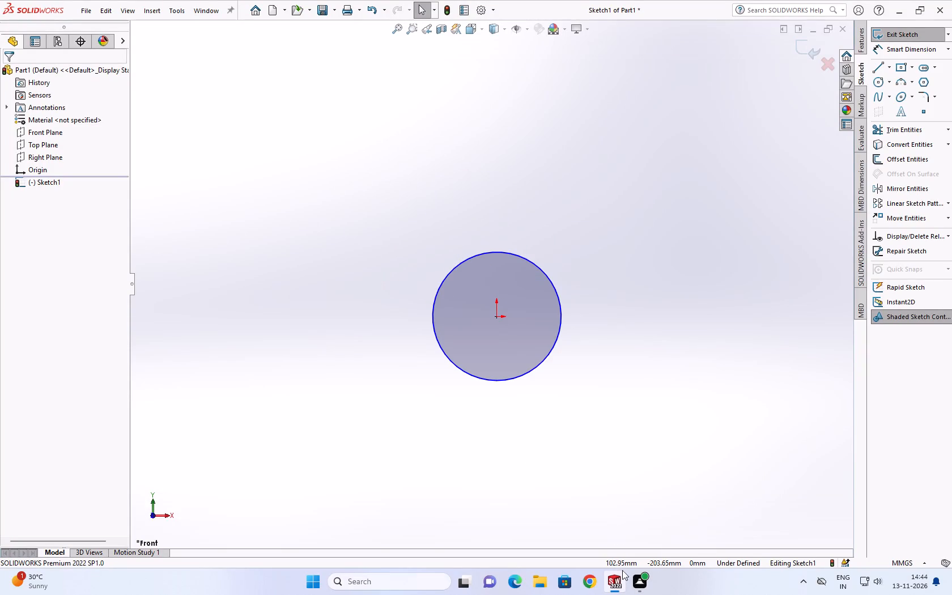
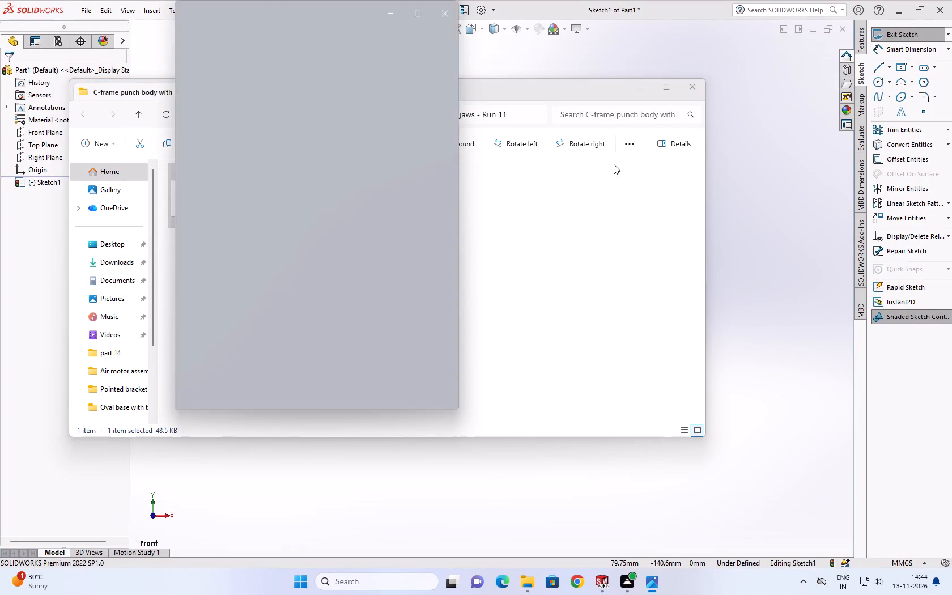
Close the reference folder window and examine the C-frame punch body drawing up close in the image viewer.
click(702, 89)
scroll(543, 177, up, 1)
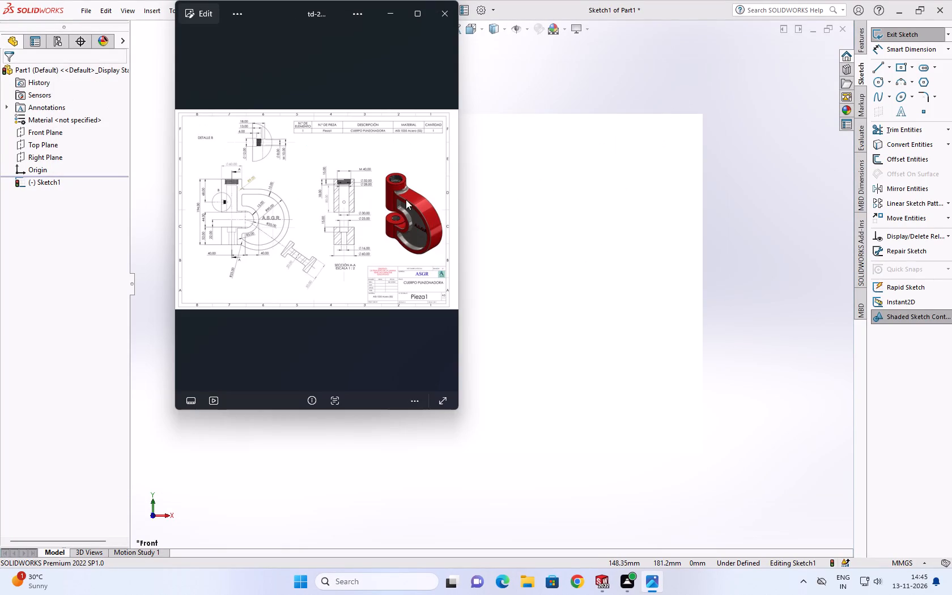
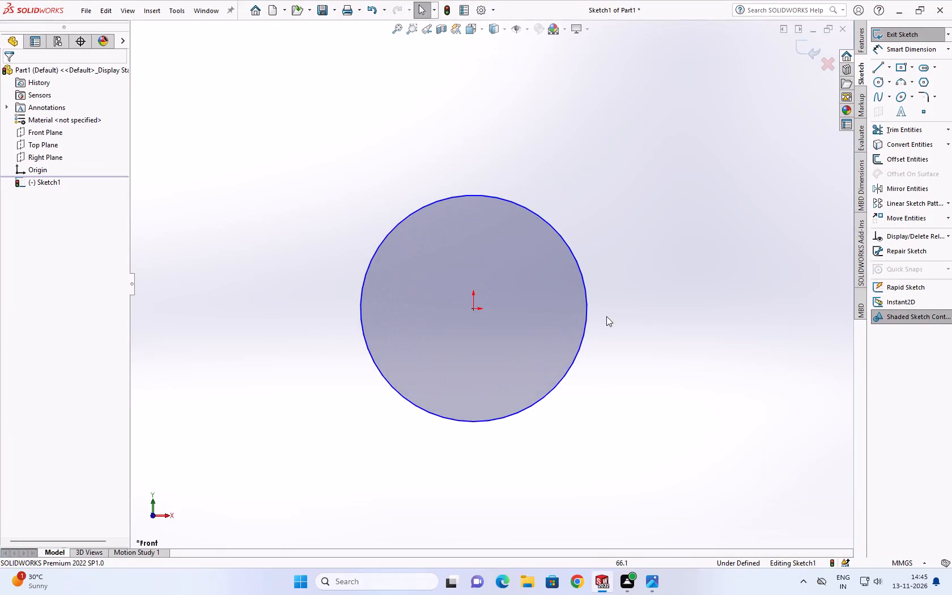
Check the reference drawing and dimension the origin-centred circle to a 180 mm diameter.
scroll(609, 316, up, 2)
click(651, 575)
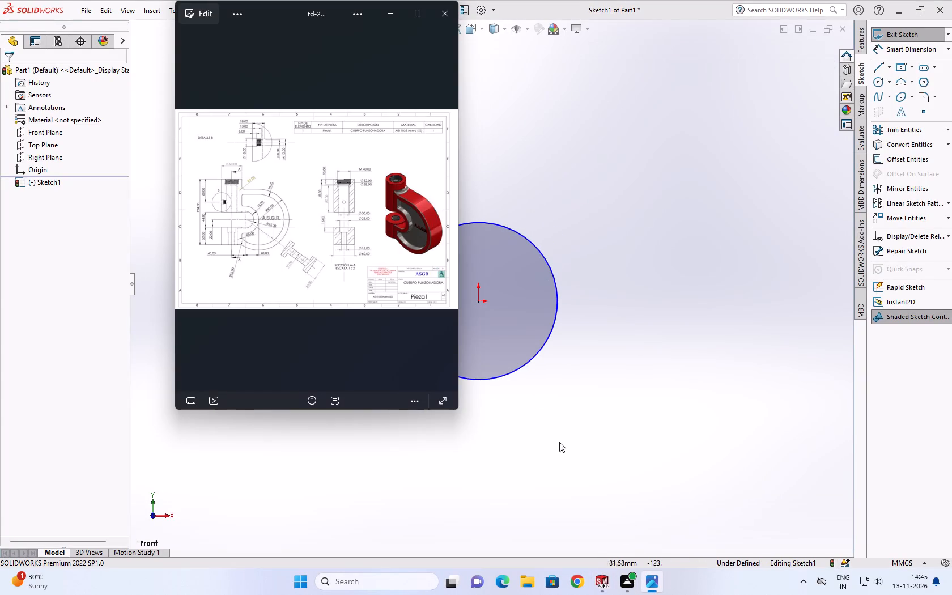
scroll(301, 261, up, 2)
scroll(308, 234, down, 1)
scroll(311, 231, up, 7)
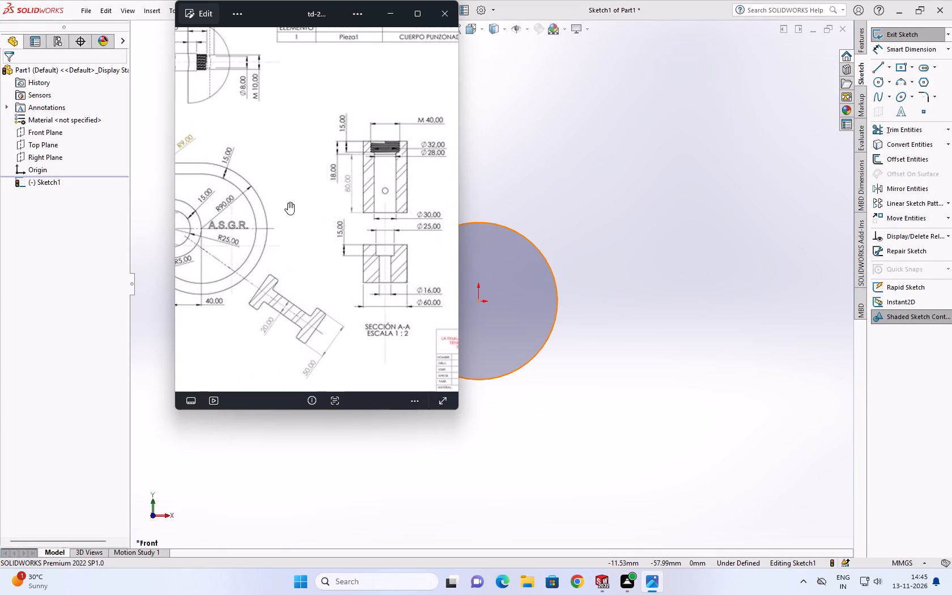
scroll(240, 200, up, 1)
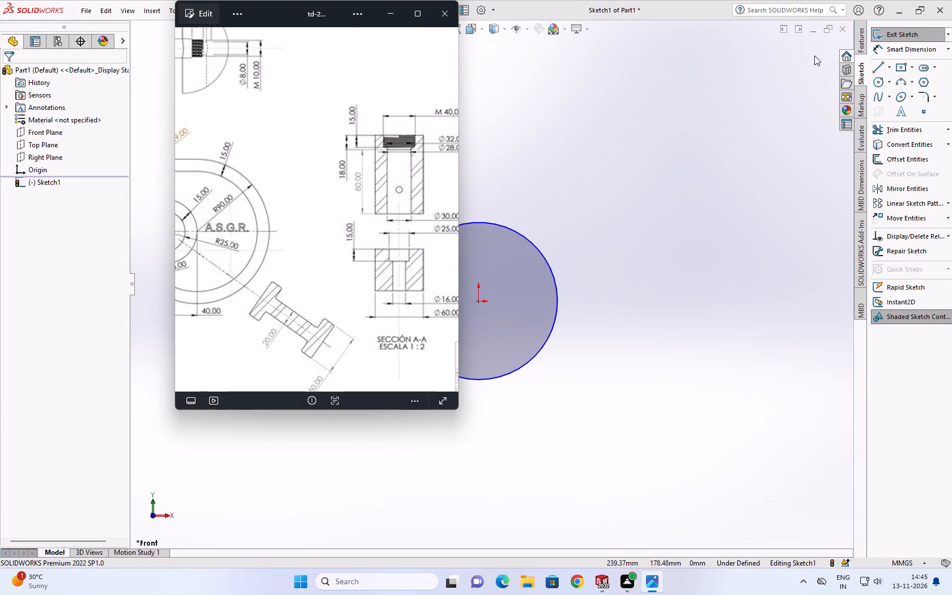
click(887, 50)
click(511, 227)
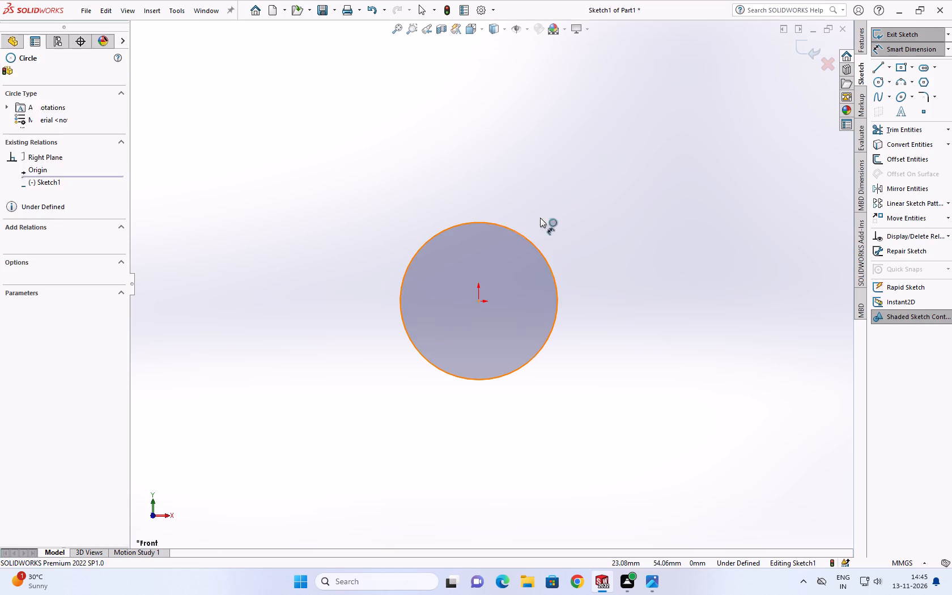
click(612, 196)
key(9)
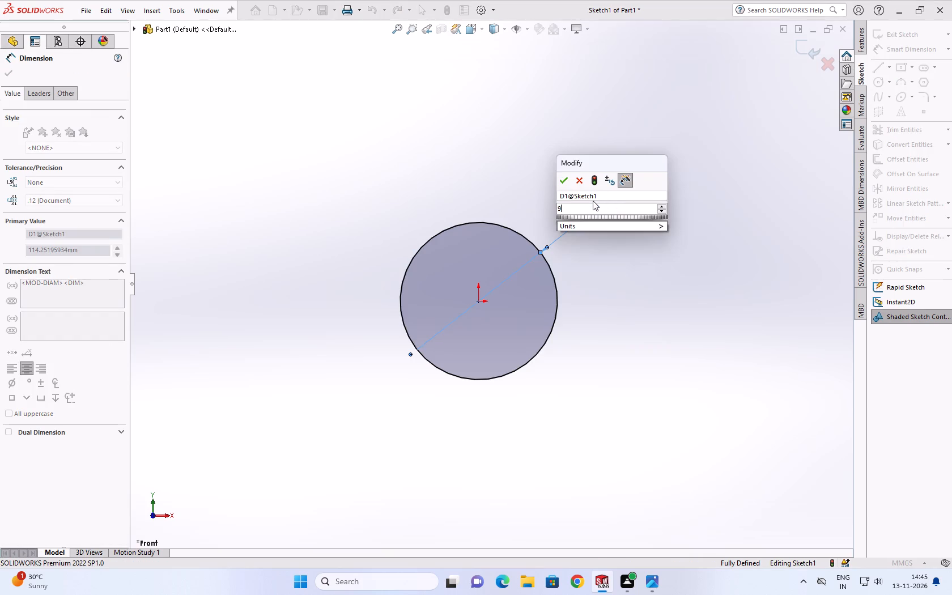
text(0+90.)
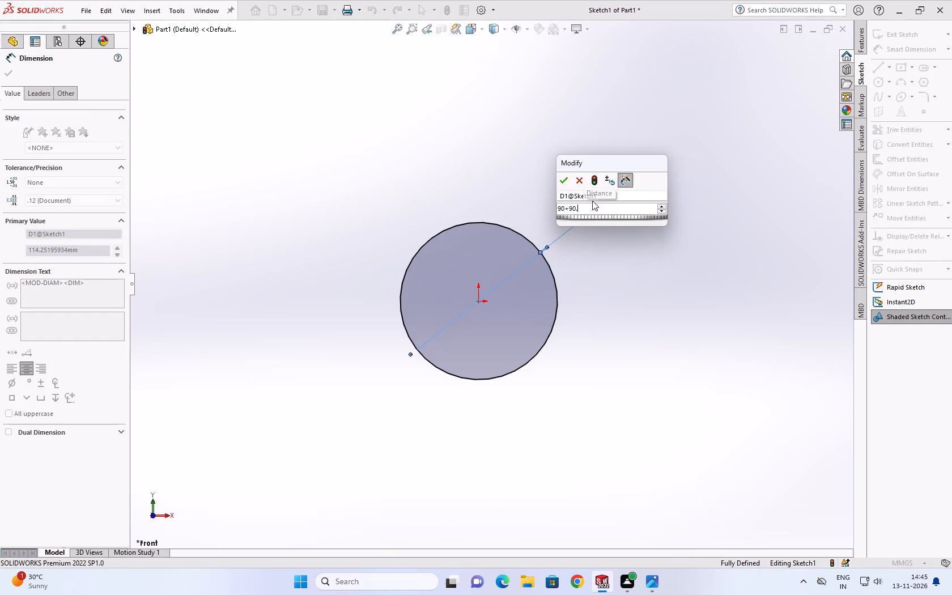
key(Return)
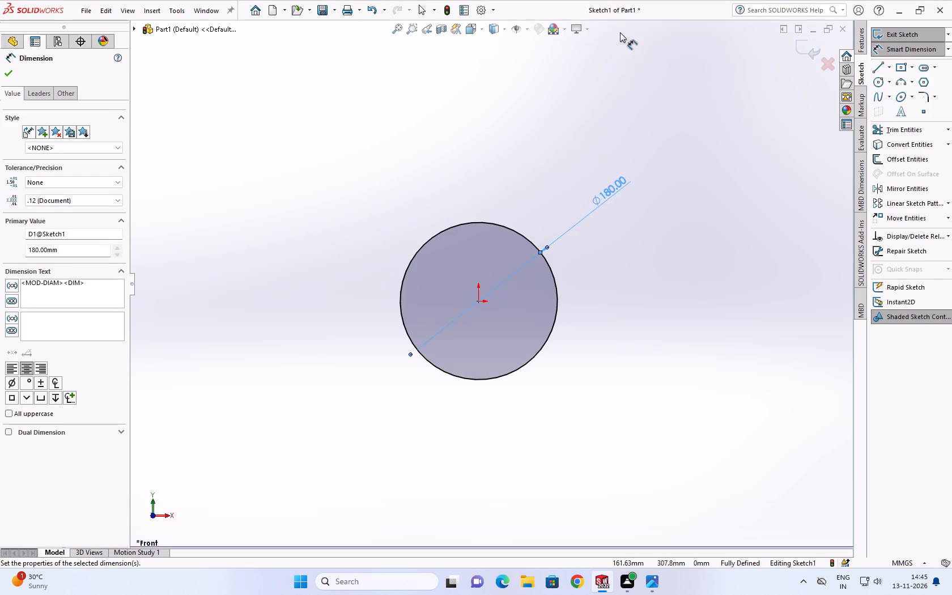
Examine the front view in the reference drawing for the C-frame's rim thickness and arc dimensions.
scroll(492, 240, up, 2)
scroll(576, 202, down, 2)
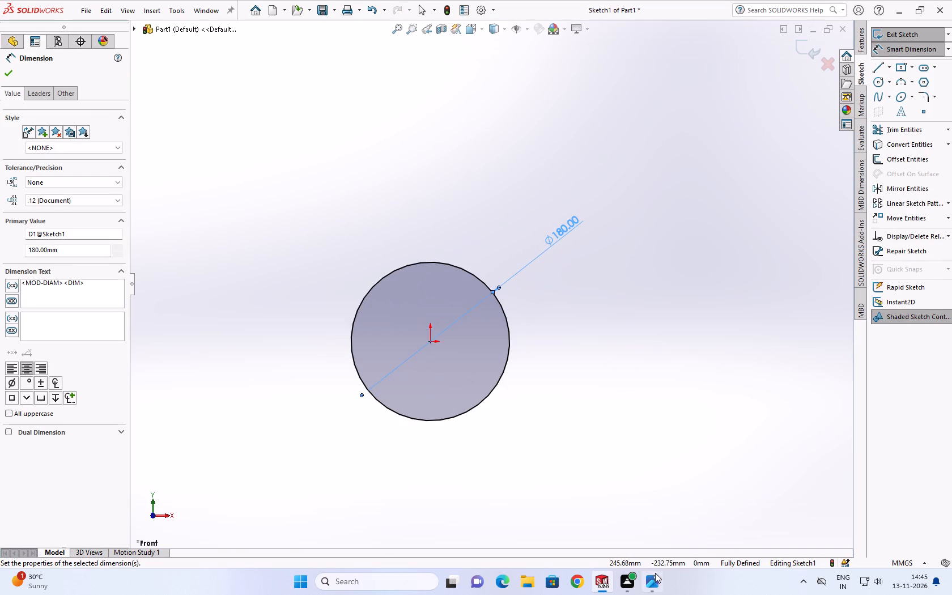
click(656, 577)
scroll(260, 256, up, 1)
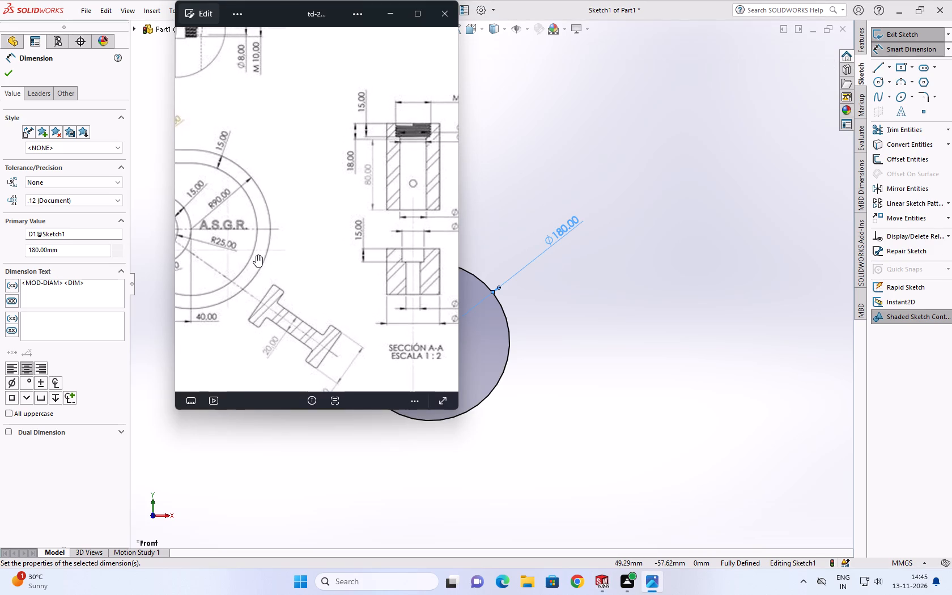
scroll(248, 236, down, 7)
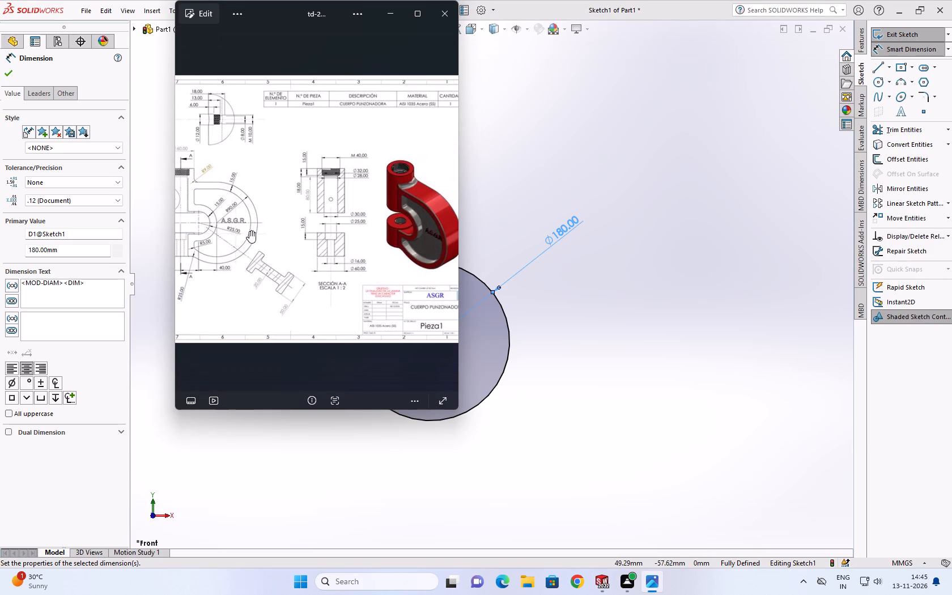
scroll(225, 231, up, 3)
scroll(222, 228, down, 6)
scroll(219, 232, up, 1)
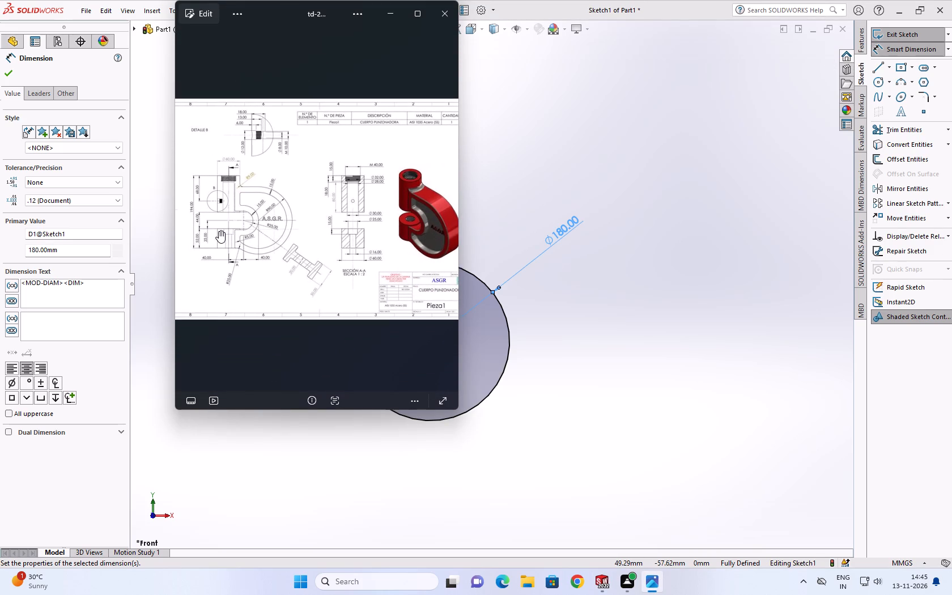
scroll(257, 236, up, 1)
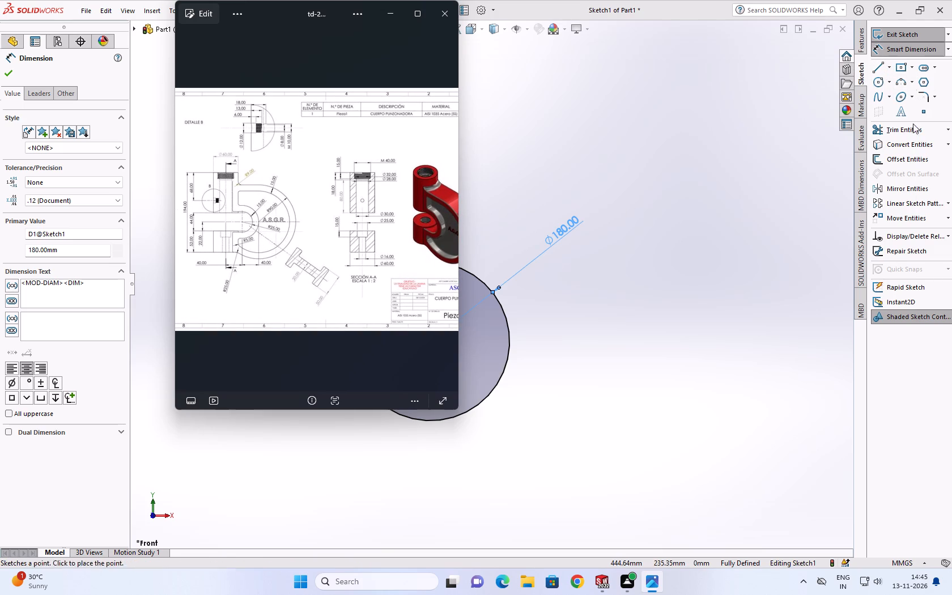
Offset the 180 mm circle inward by 15 mm, with the offset dimension added.
click(903, 155)
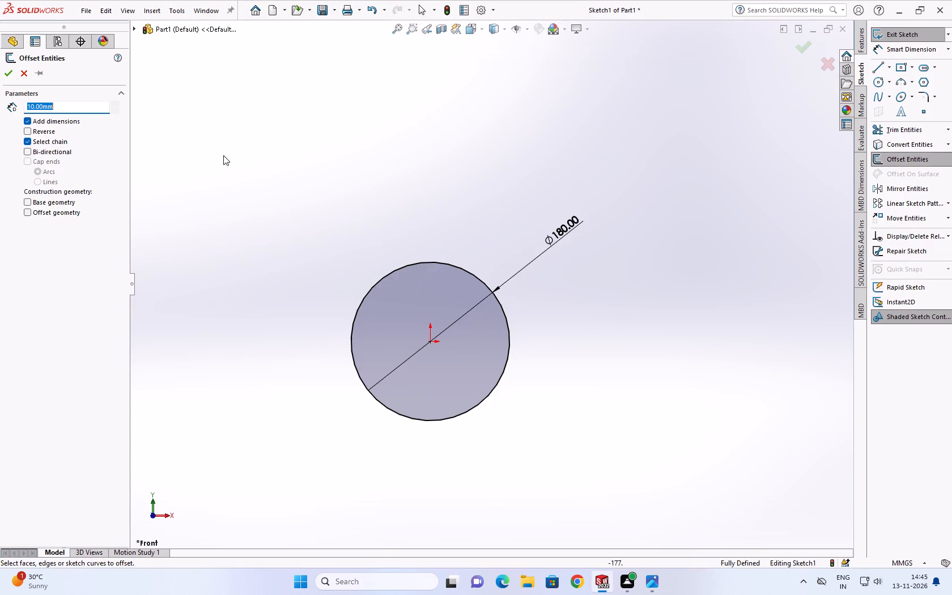
text(15)
key(Return)
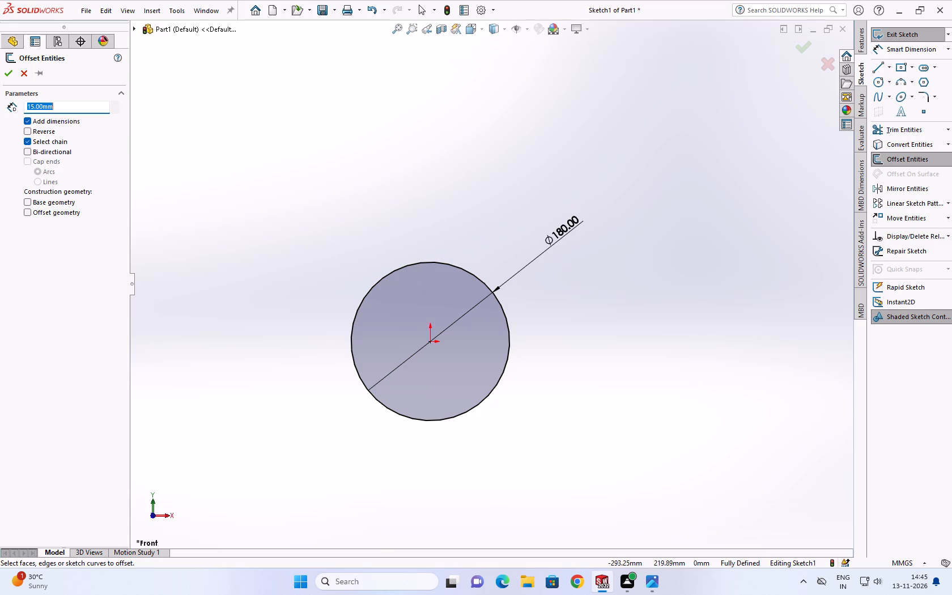
click(26, 129)
click(416, 270)
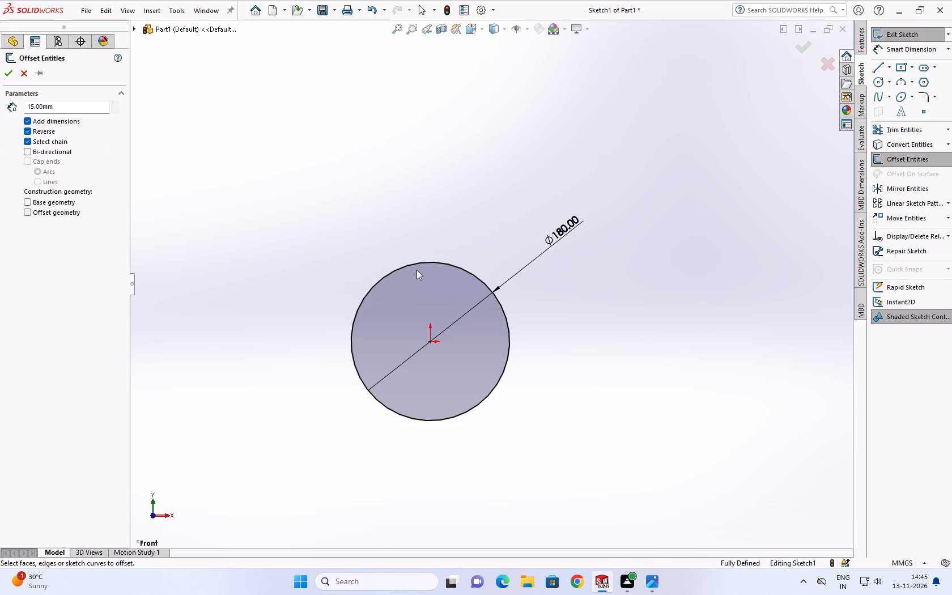
click(420, 263)
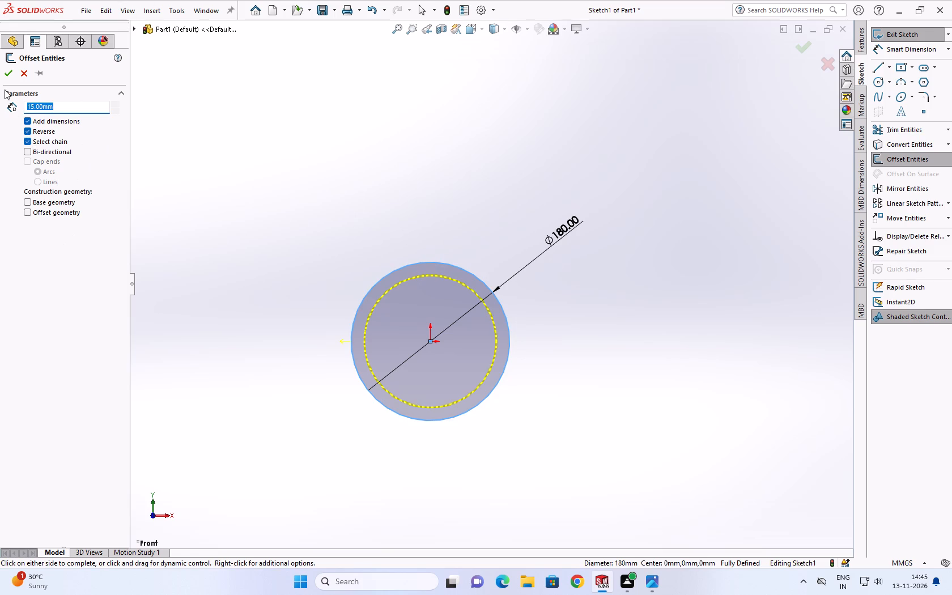
click(6, 76)
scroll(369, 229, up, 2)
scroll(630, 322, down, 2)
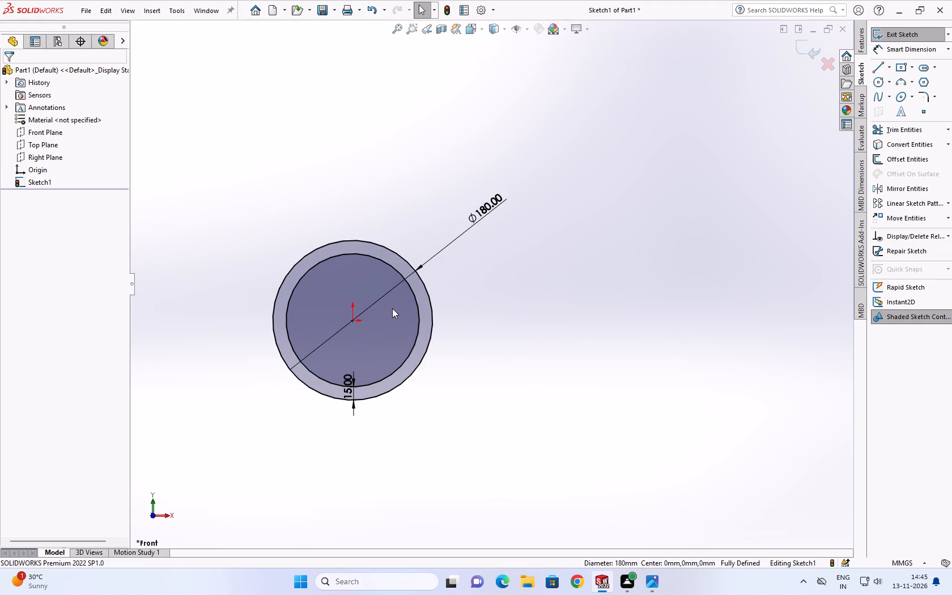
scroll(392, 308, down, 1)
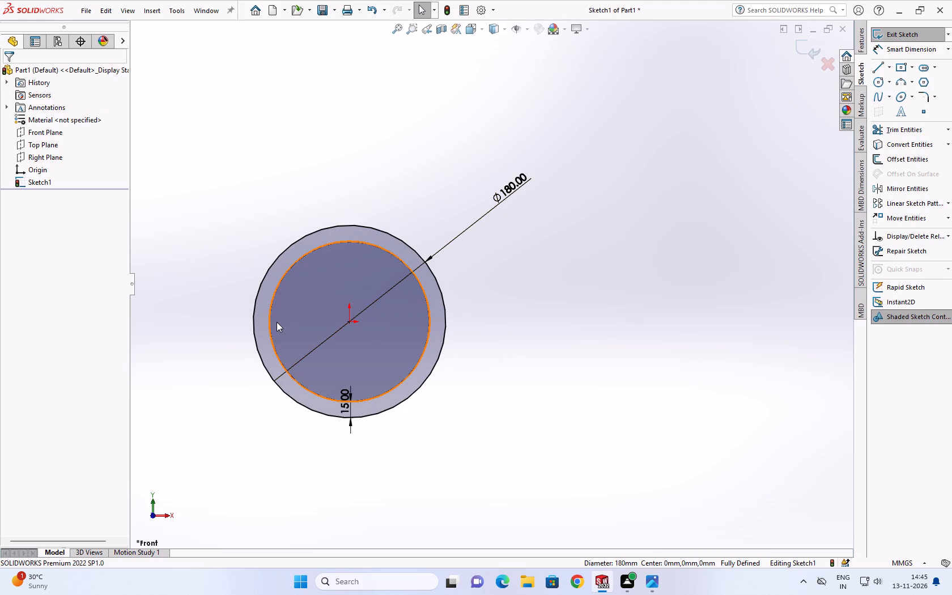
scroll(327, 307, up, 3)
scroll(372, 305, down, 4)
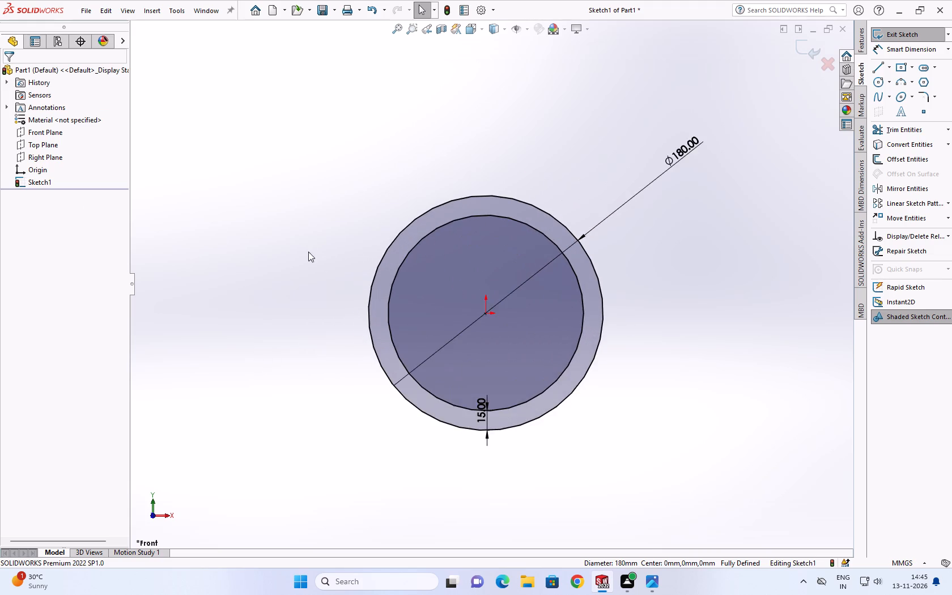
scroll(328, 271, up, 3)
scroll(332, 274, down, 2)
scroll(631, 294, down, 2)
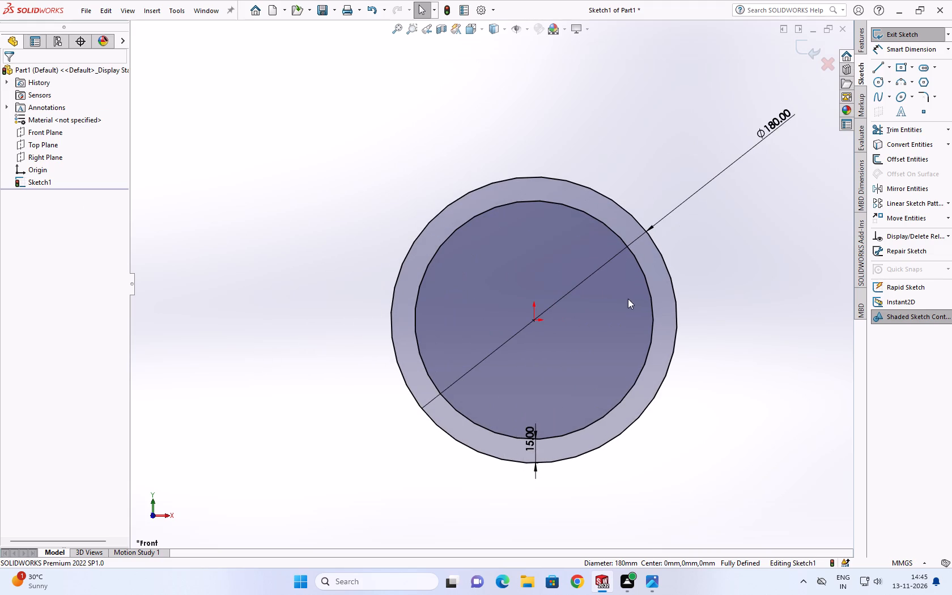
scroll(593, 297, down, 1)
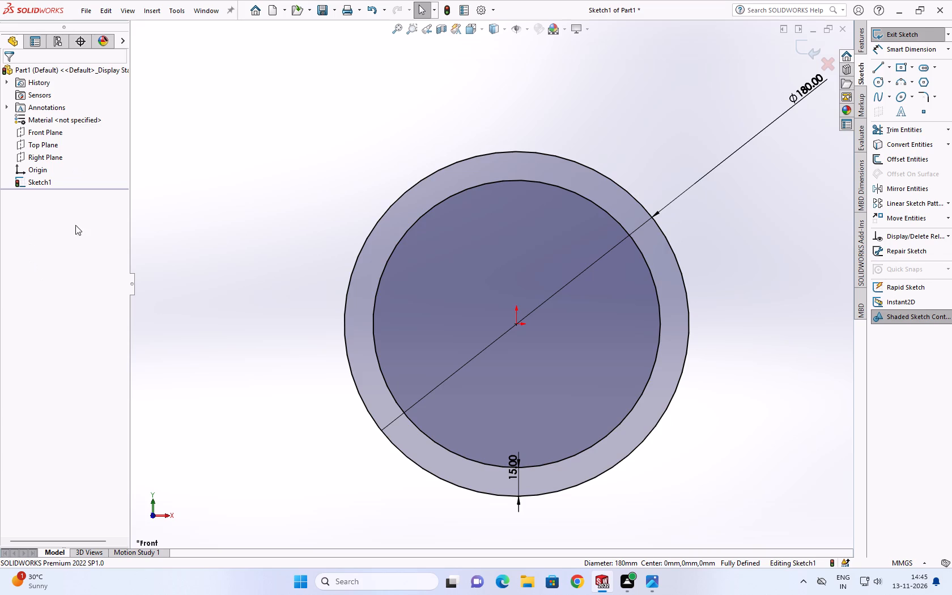
Examine the front view in the reference drawing for the C-frame's throat arcs, centre offsets and jaw dimensions.
click(649, 585)
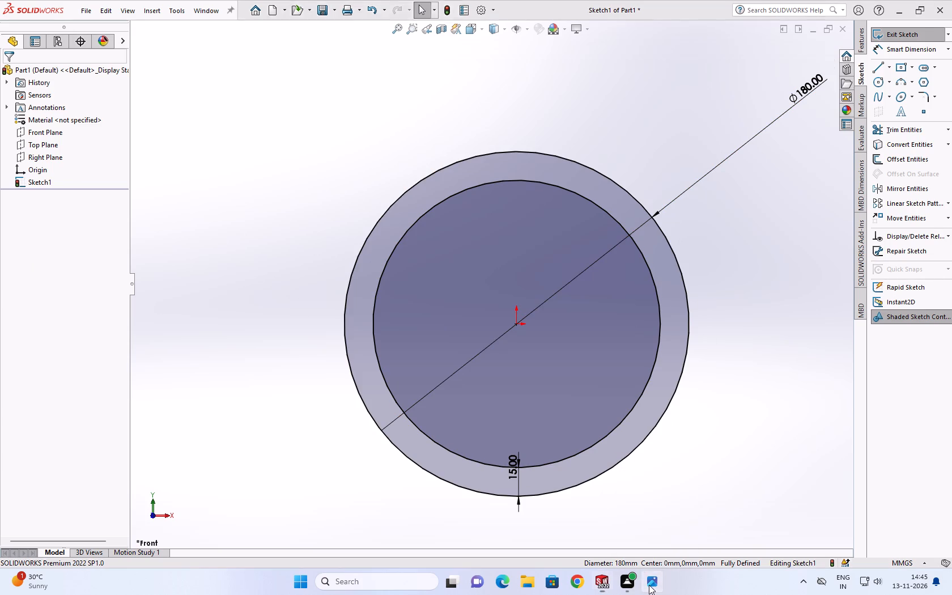
scroll(339, 244, up, 3)
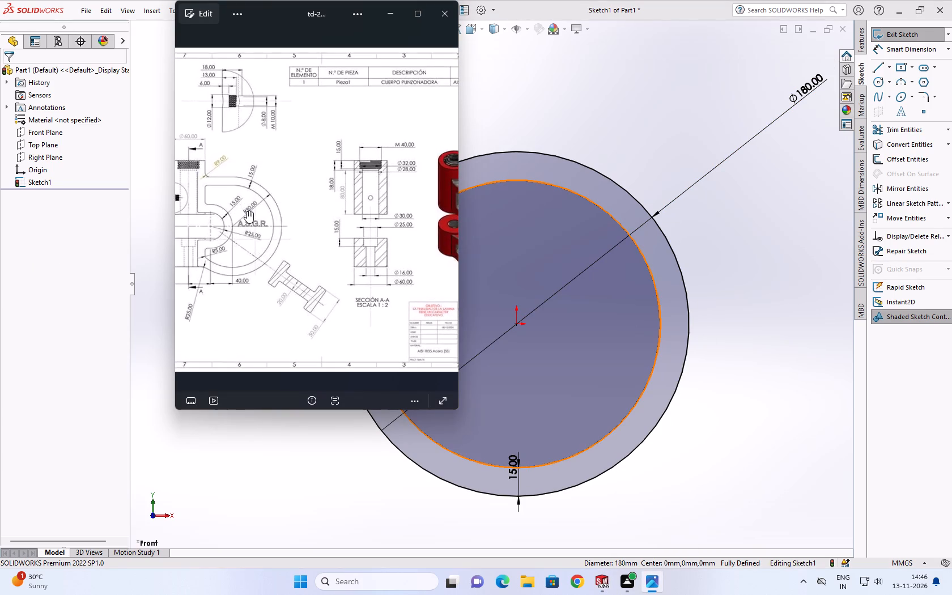
scroll(247, 211, up, 2)
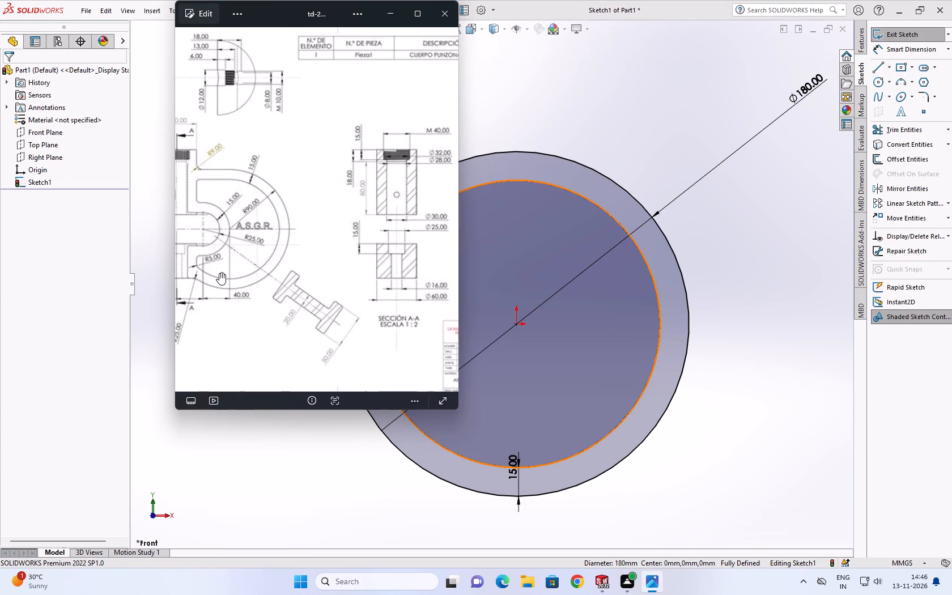
scroll(237, 261, up, 1)
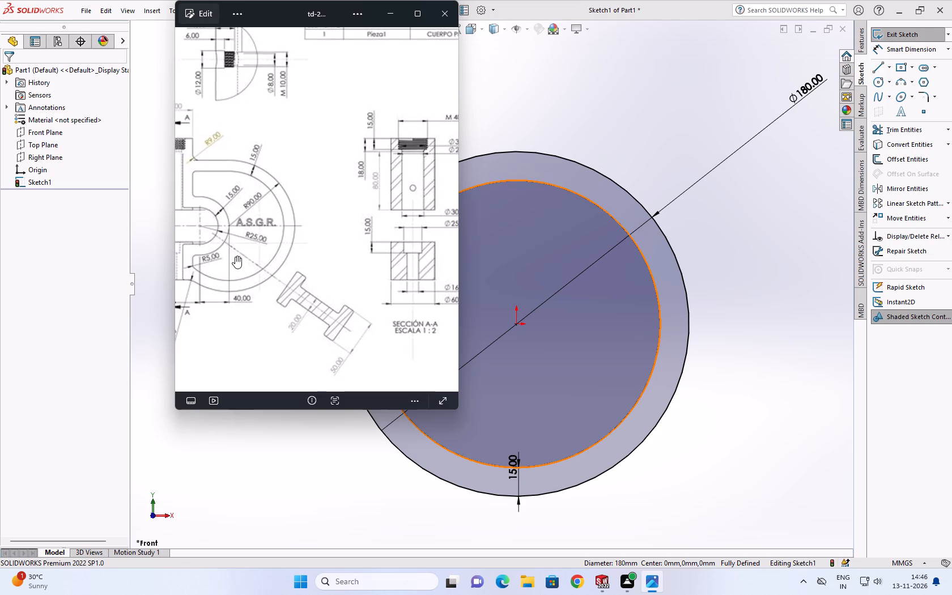
scroll(233, 235, up, 1)
scroll(226, 229, down, 2)
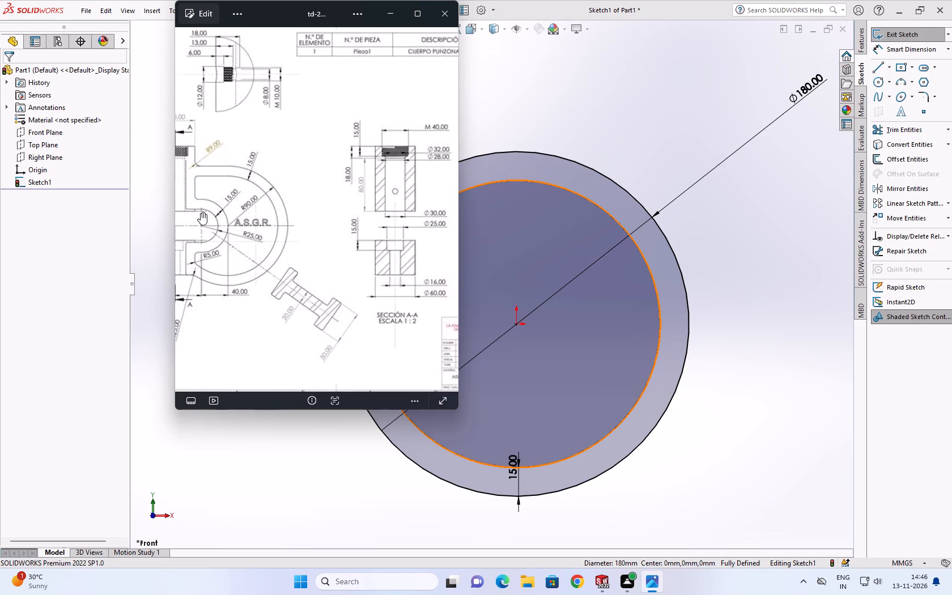
scroll(201, 212, down, 2)
scroll(204, 210, up, 3)
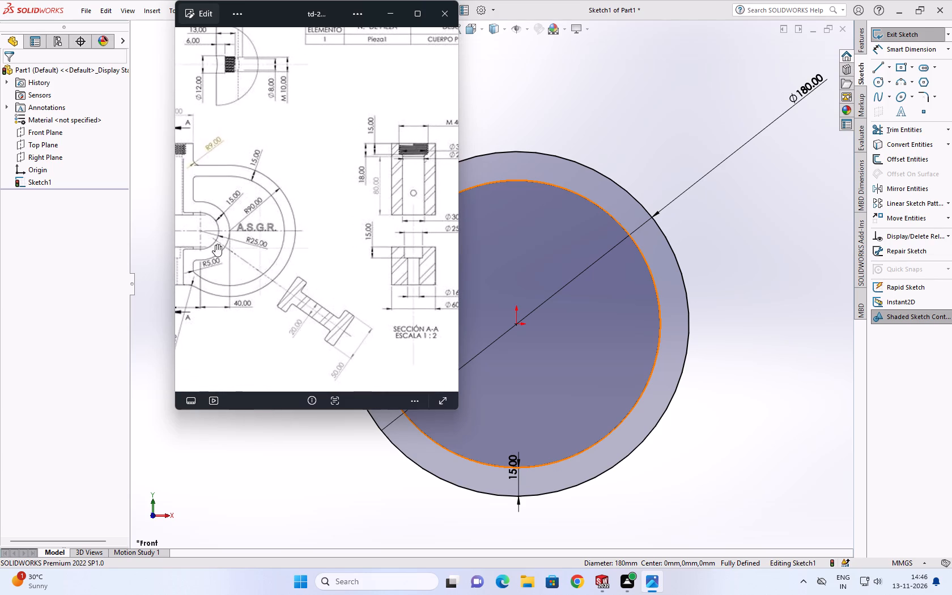
scroll(224, 280, up, 2)
scroll(228, 229, up, 2)
scroll(223, 198, down, 2)
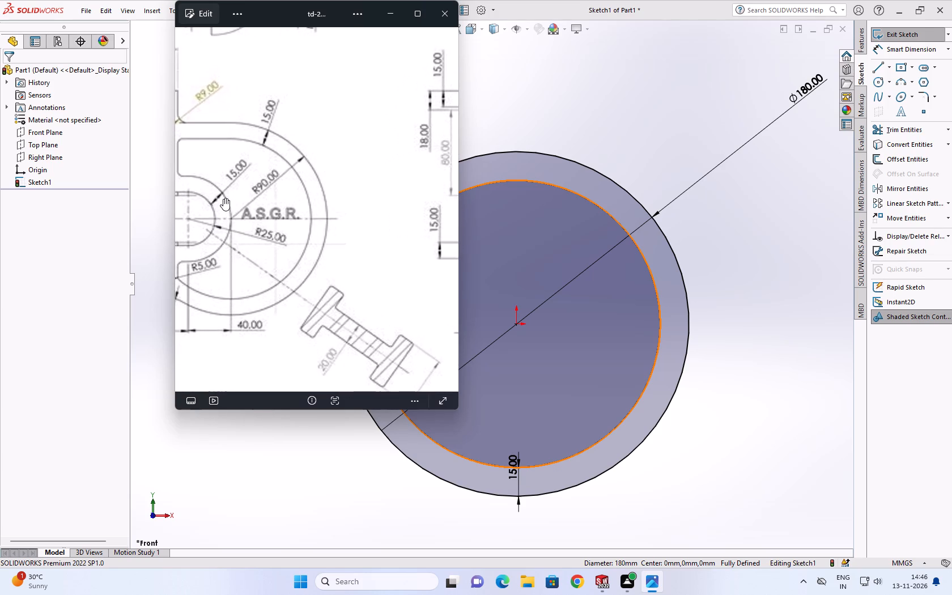
scroll(223, 198, down, 2)
scroll(223, 198, up, 1)
scroll(223, 198, down, 5)
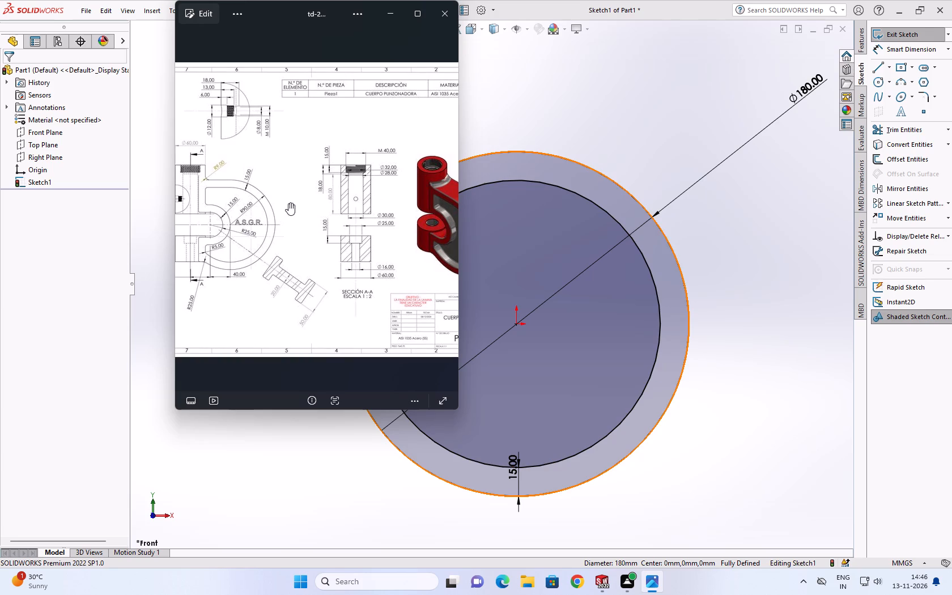
scroll(288, 203, up, 1)
scroll(243, 228, up, 3)
scroll(222, 233, down, 6)
scroll(239, 239, up, 2)
middle_drag(252, 250, 253, 275)
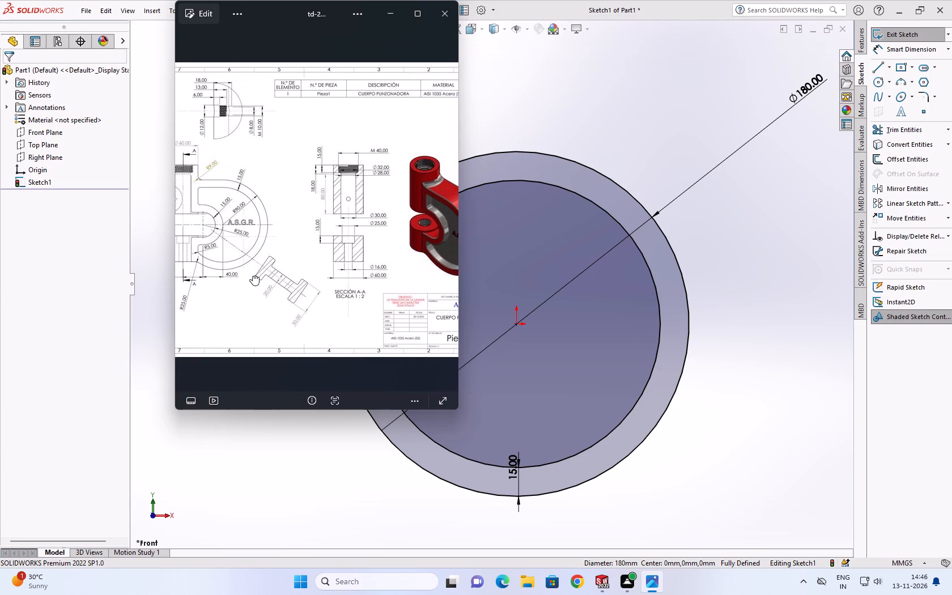
middle_drag(253, 275, 251, 288)
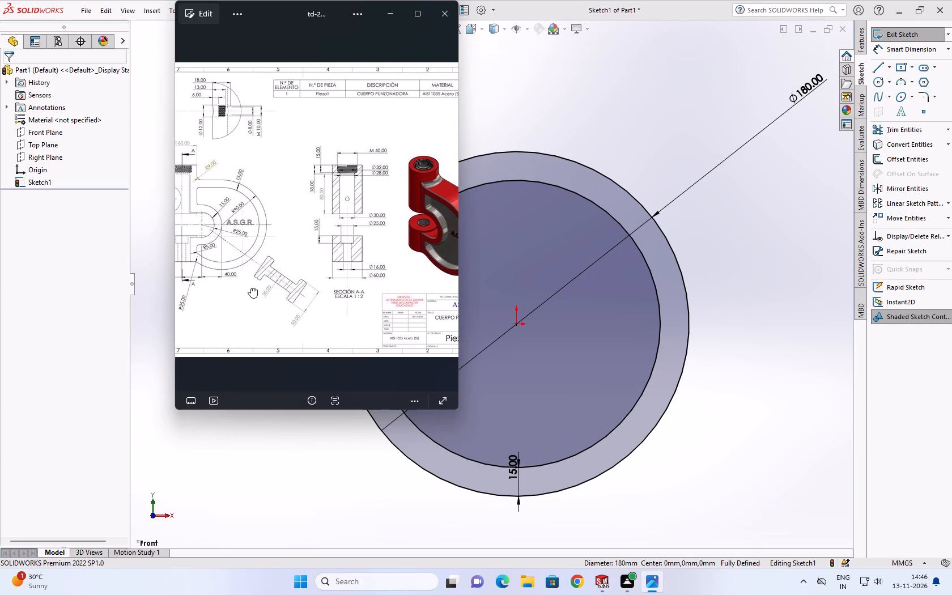
middle_drag(251, 288, 244, 288)
scroll(227, 274, up, 5)
scroll(214, 216, down, 2)
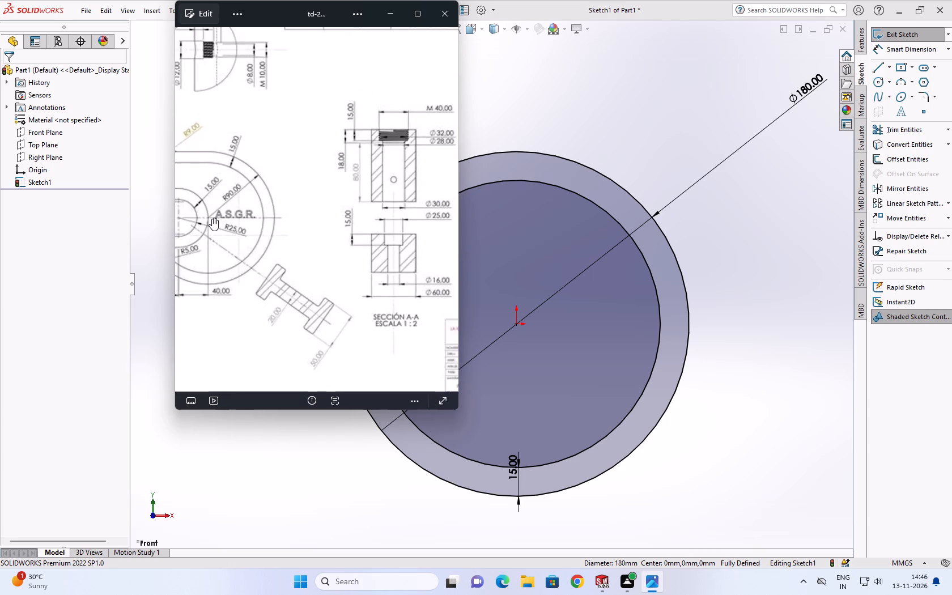
scroll(212, 218, down, 7)
scroll(235, 216, up, 2)
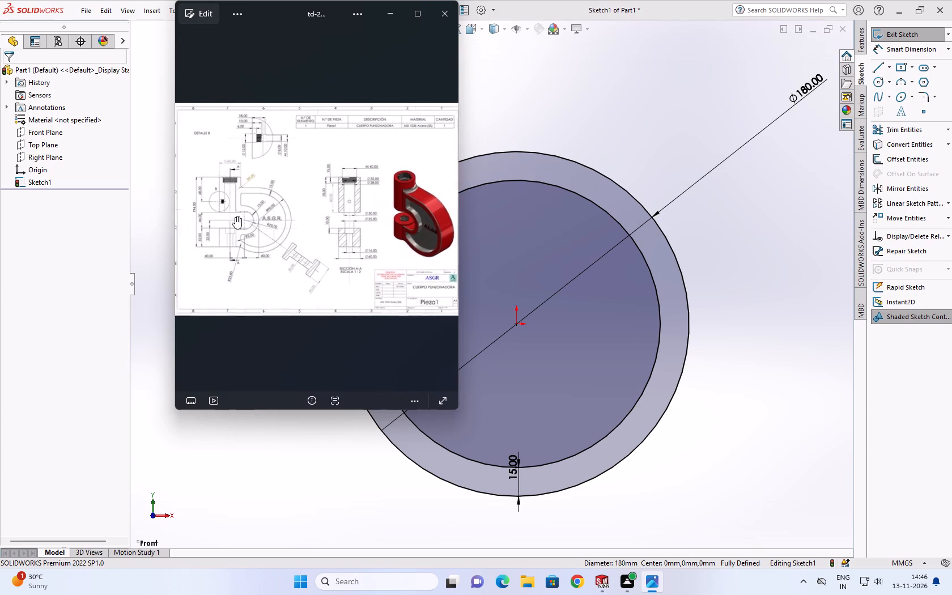
scroll(235, 216, up, 2)
scroll(249, 226, down, 1)
scroll(249, 226, up, 3)
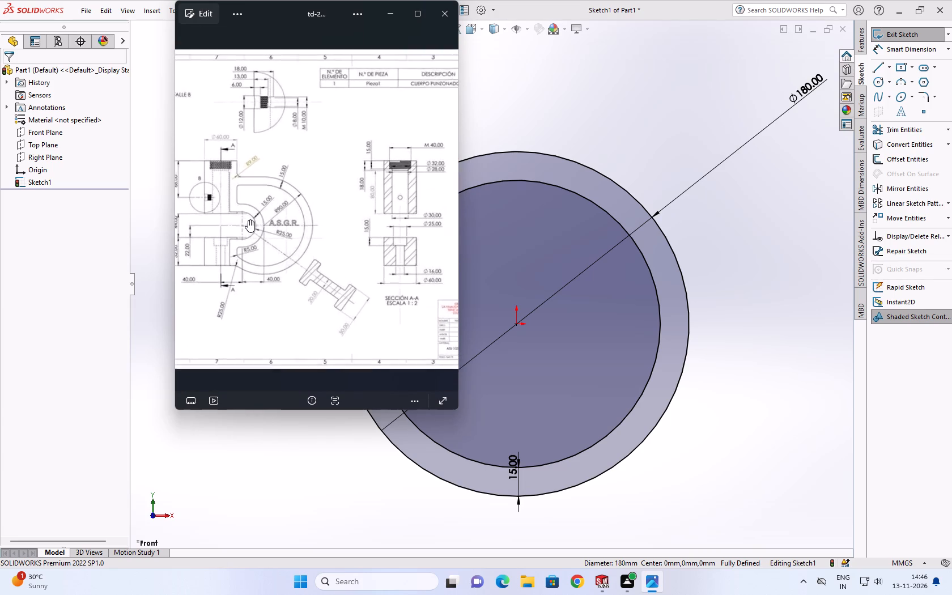
scroll(248, 220, up, 2)
scroll(254, 287, up, 2)
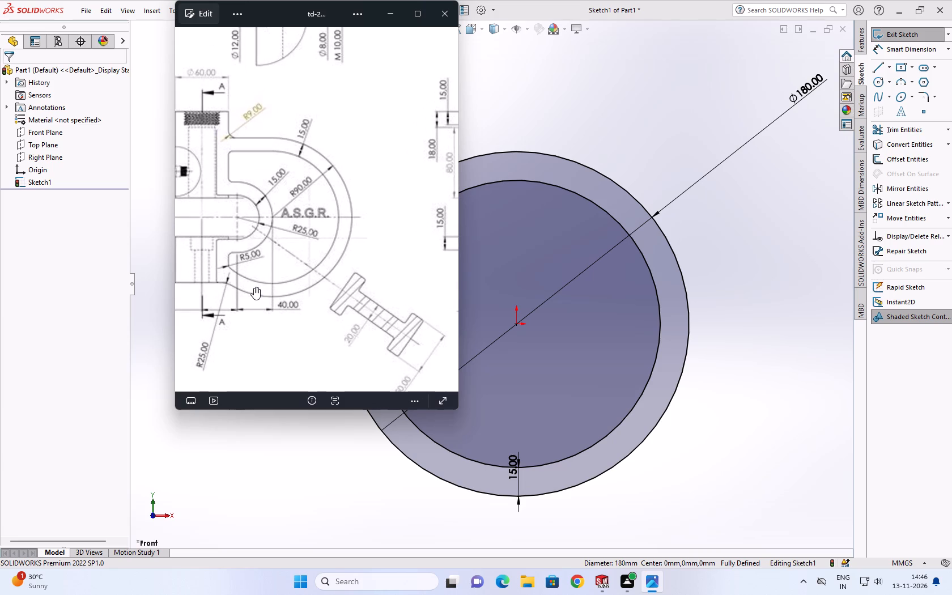
scroll(232, 296, up, 1)
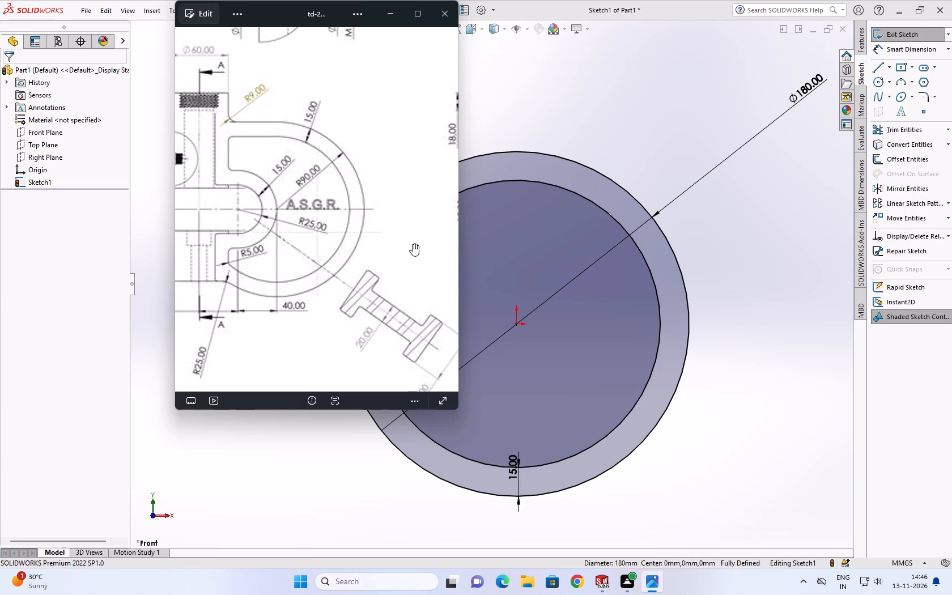
Sketch a vertical centerline about 306 mm long, about 74 mm left of the origin, extending past both circles.
scroll(515, 288, up, 2)
middle_drag(518, 294, 536, 294)
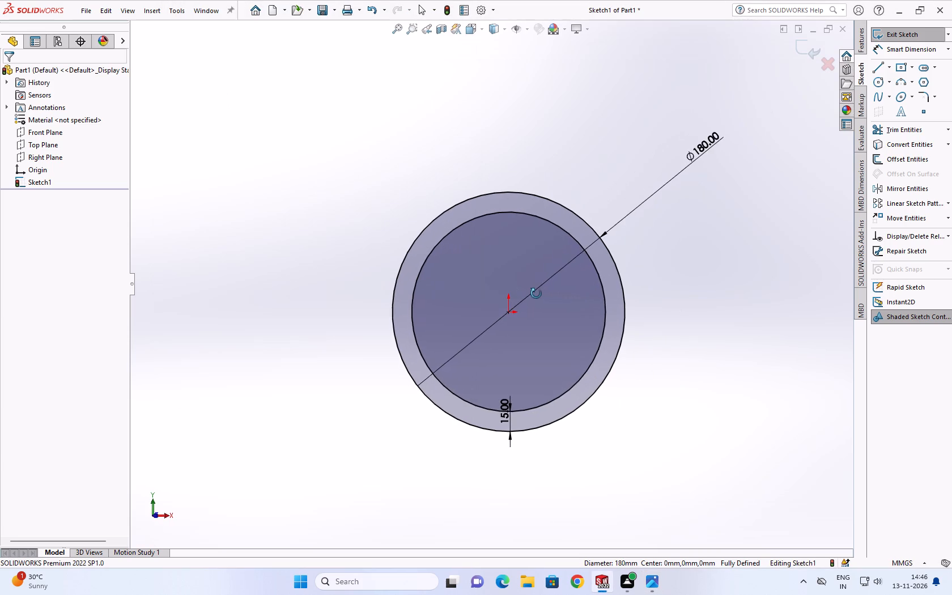
middle_drag(536, 294, 535, 294)
click(155, 514)
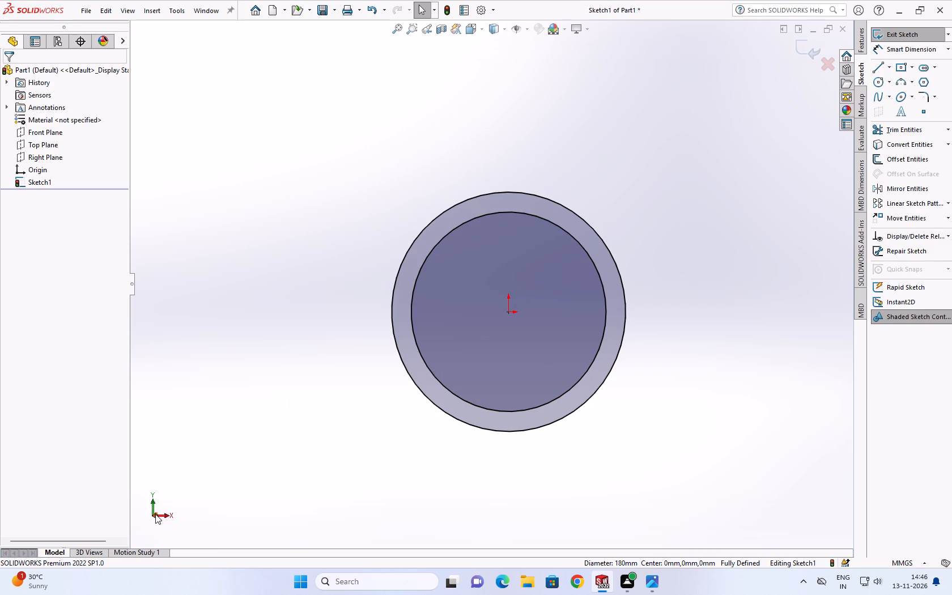
scroll(600, 253, up, 1)
scroll(571, 233, down, 3)
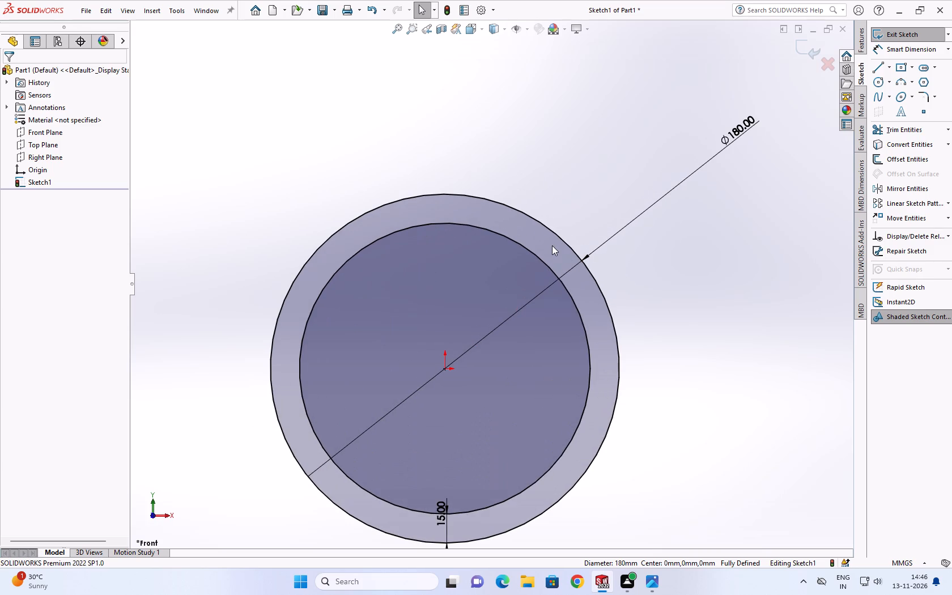
click(890, 65)
click(862, 85)
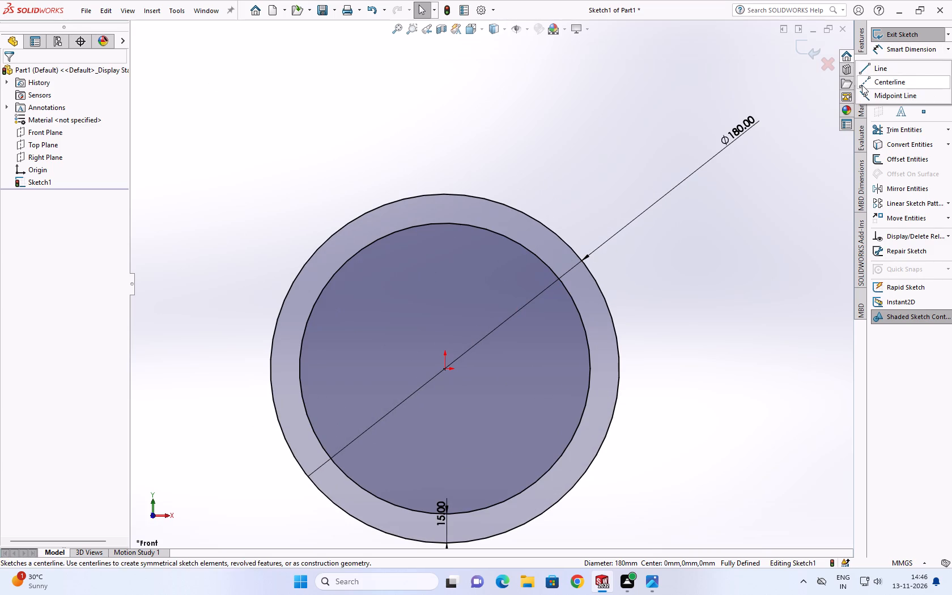
scroll(371, 203, up, 3)
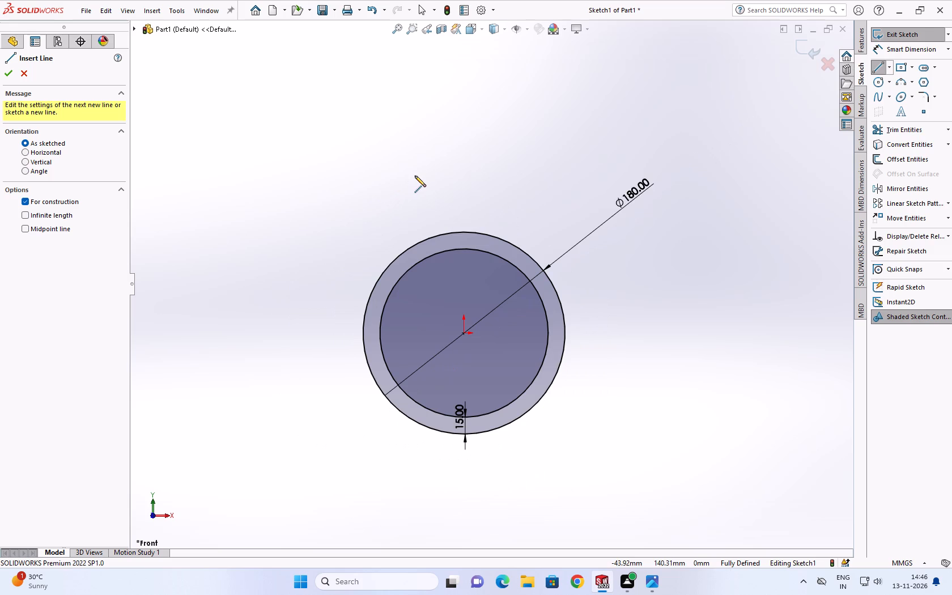
scroll(409, 182, up, 1)
click(399, 178)
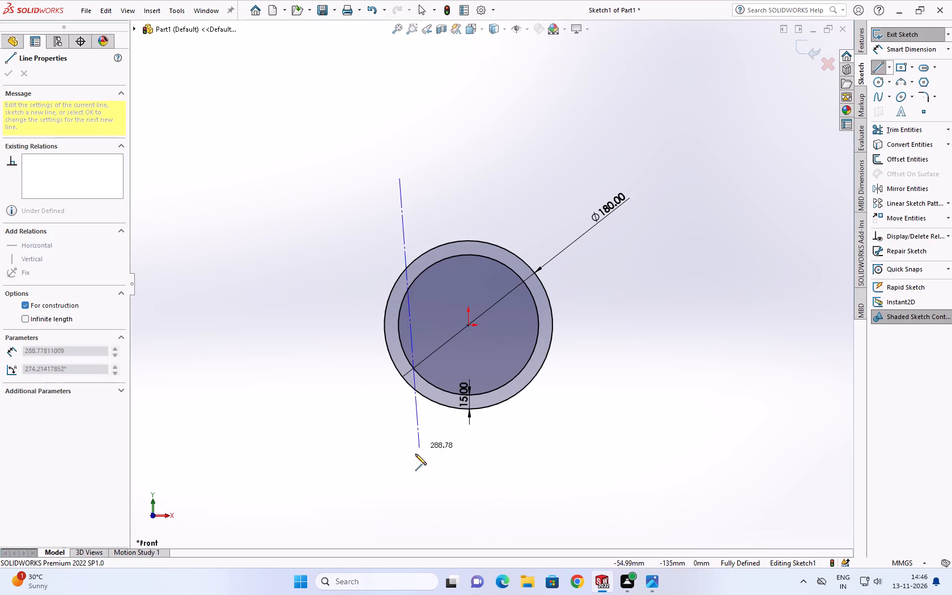
click(397, 464)
scroll(403, 449, down, 3)
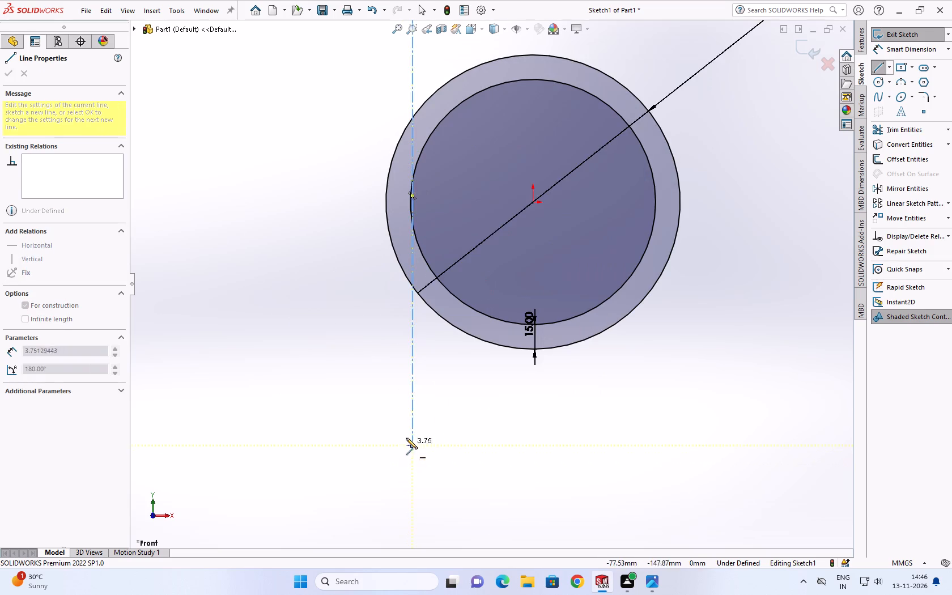
key(Escape)
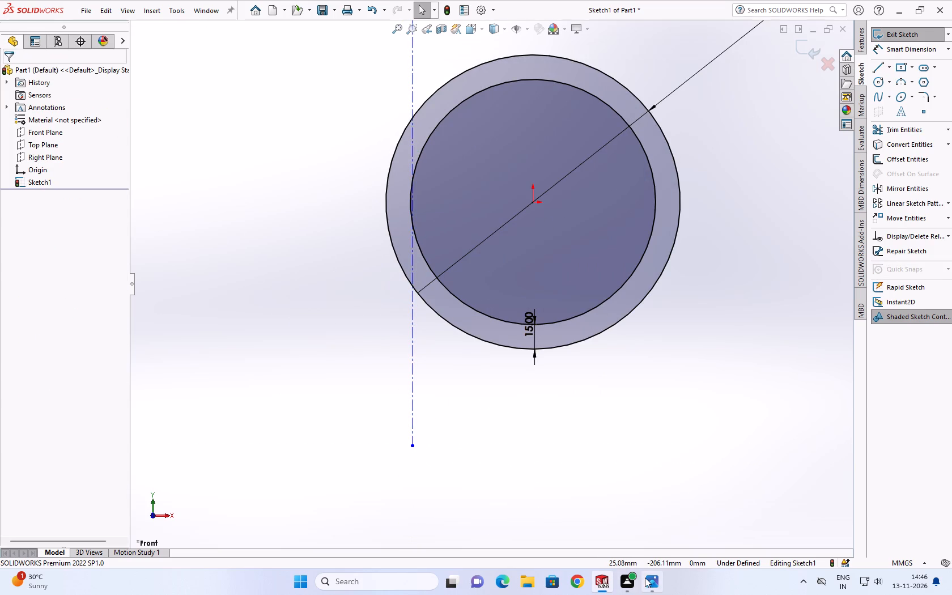
Check the throat centre offset in the reference drawing and dimension the vertical centerline 40 mm from the origin.
click(648, 578)
scroll(334, 282, up, 1)
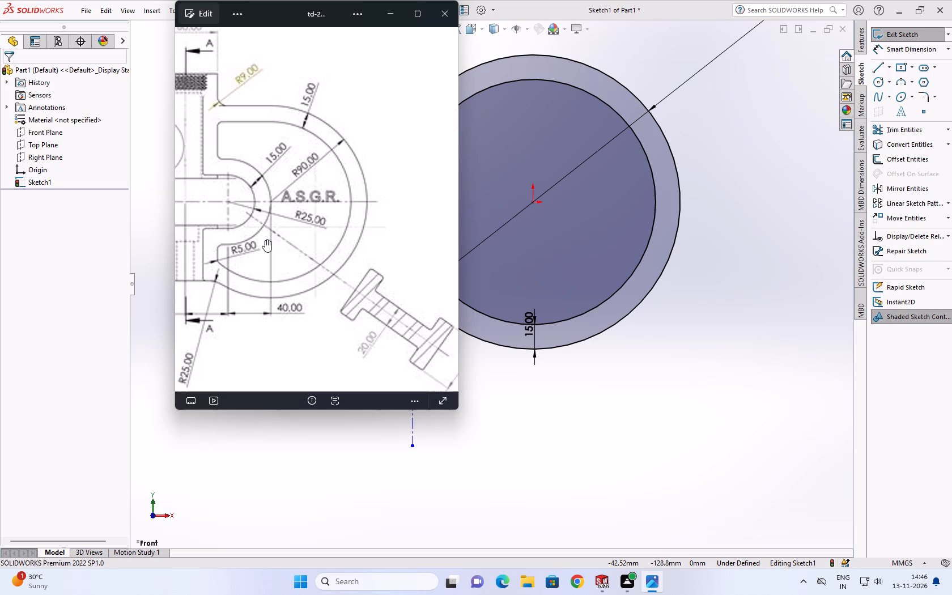
scroll(265, 237, up, 1)
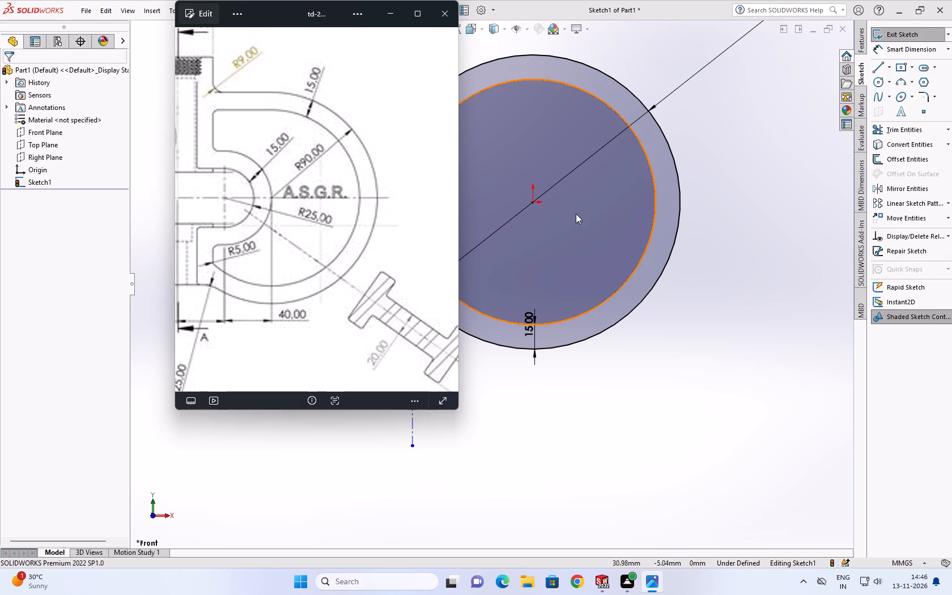
scroll(575, 198, up, 1)
scroll(345, 253, up, 1)
scroll(328, 248, down, 1)
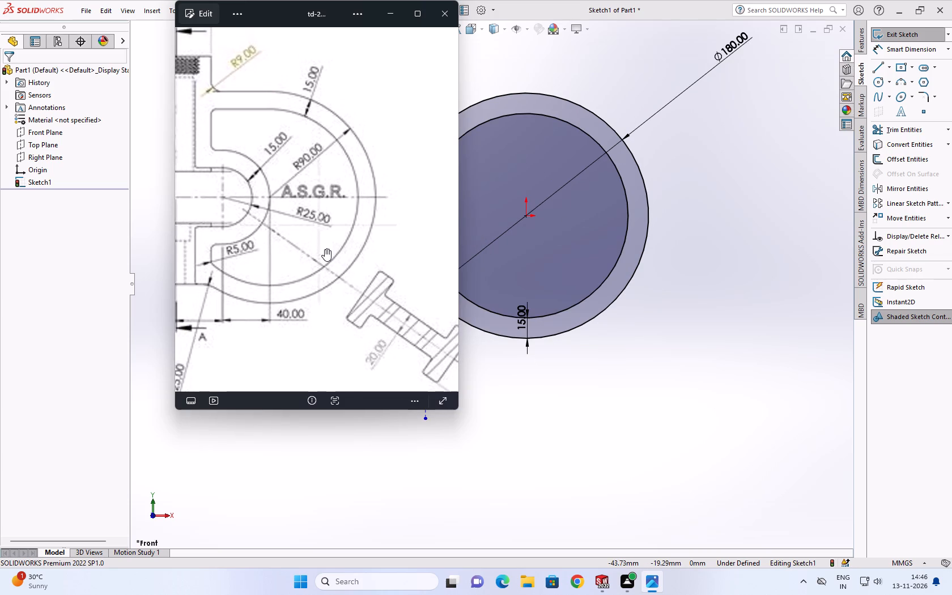
scroll(325, 249, down, 3)
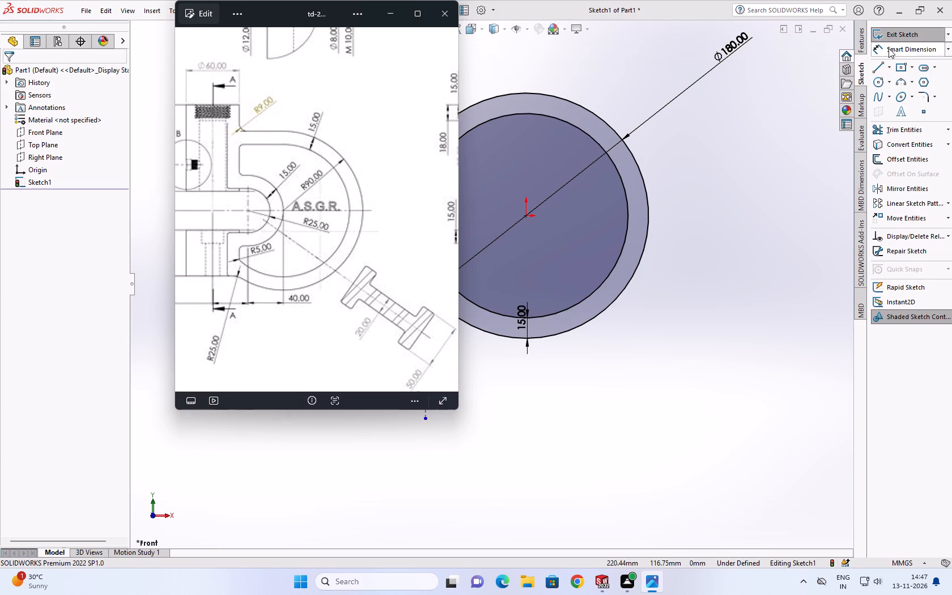
click(889, 48)
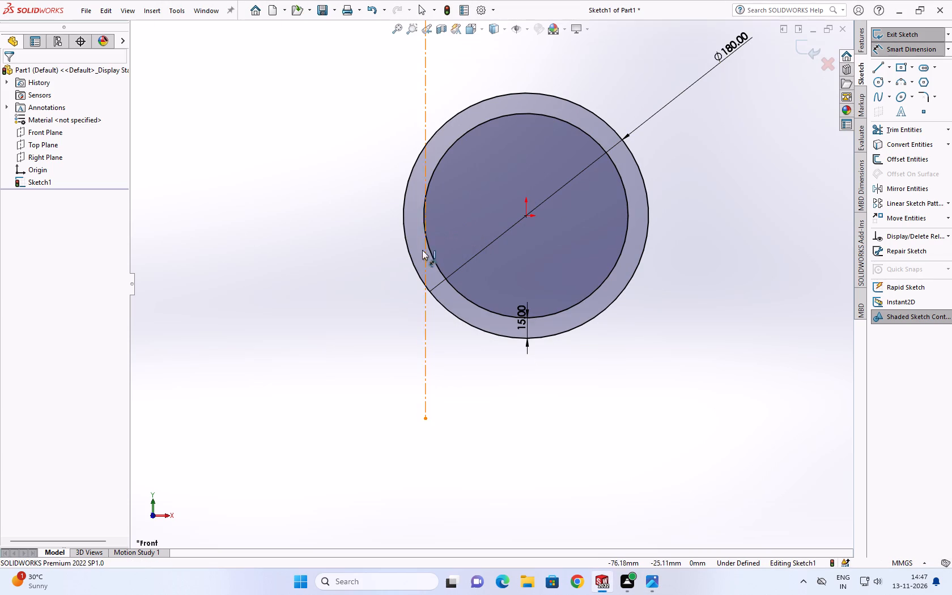
click(424, 257)
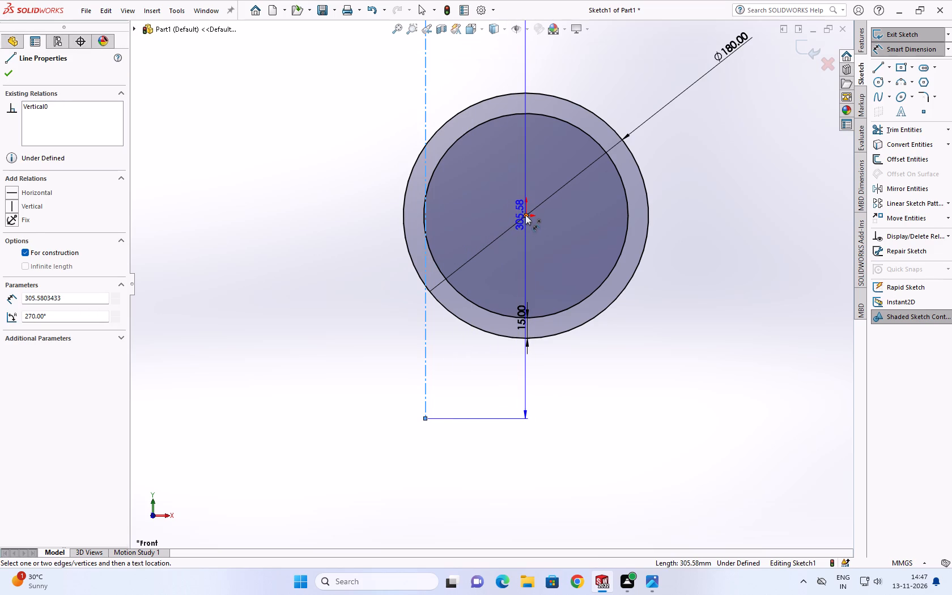
click(525, 215)
click(498, 426)
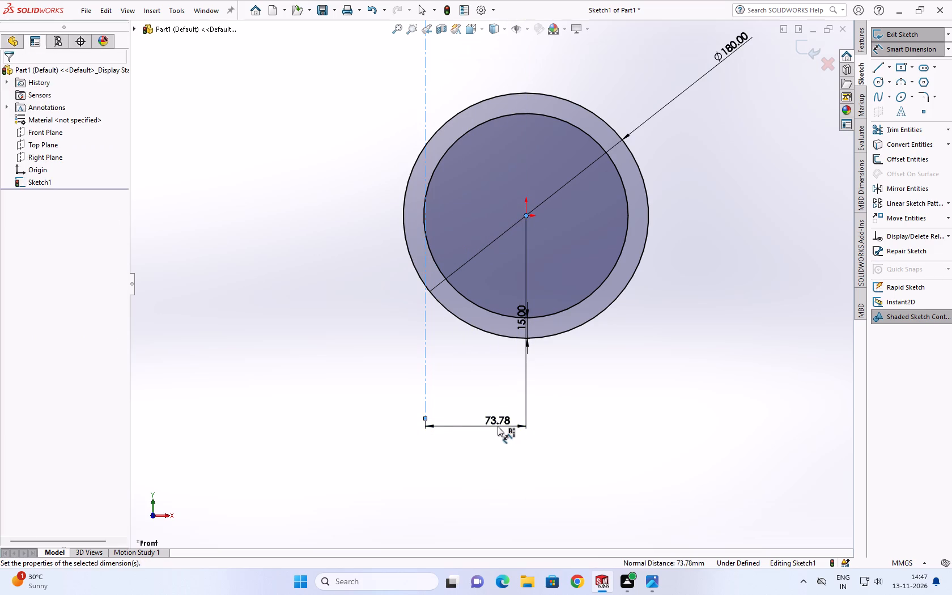
text(40)
key(Return)
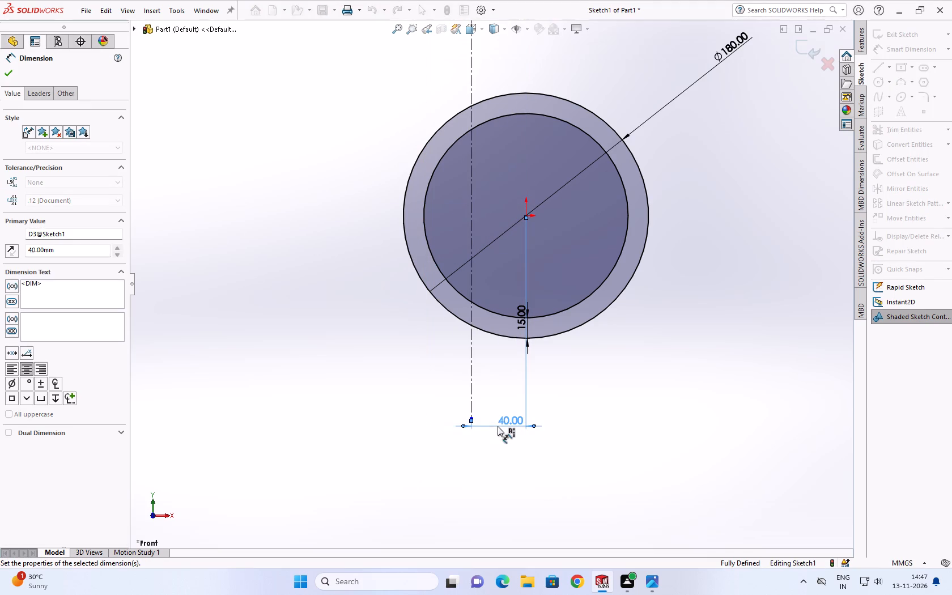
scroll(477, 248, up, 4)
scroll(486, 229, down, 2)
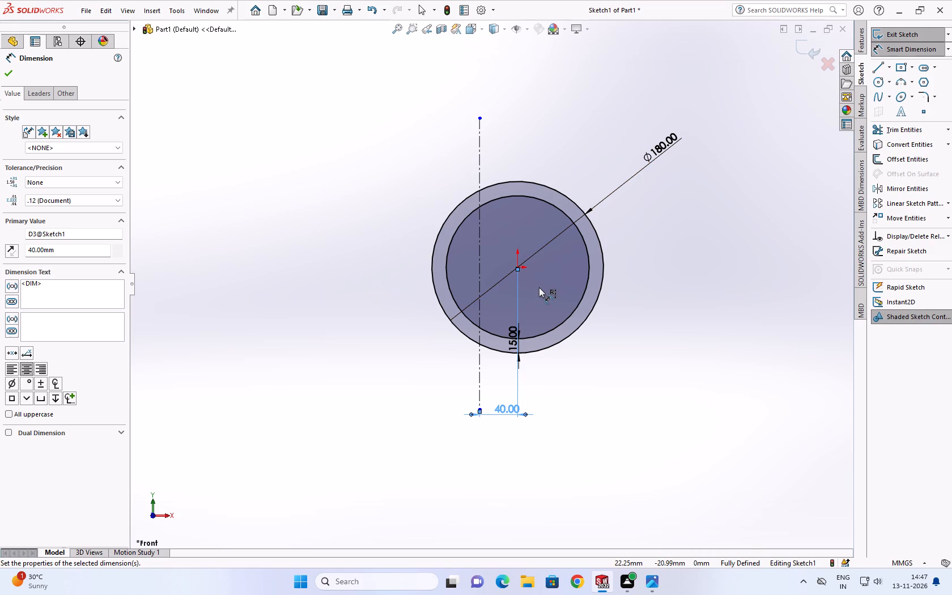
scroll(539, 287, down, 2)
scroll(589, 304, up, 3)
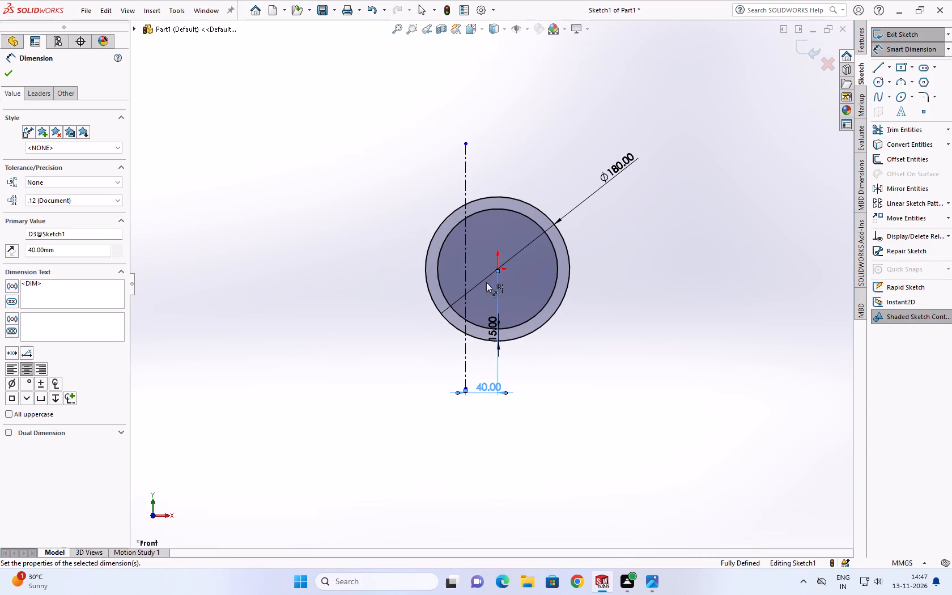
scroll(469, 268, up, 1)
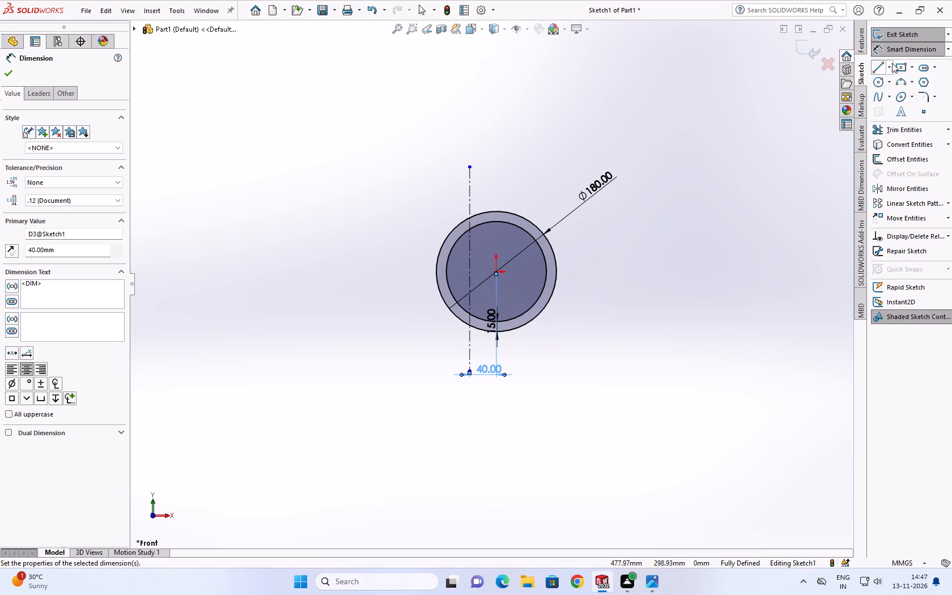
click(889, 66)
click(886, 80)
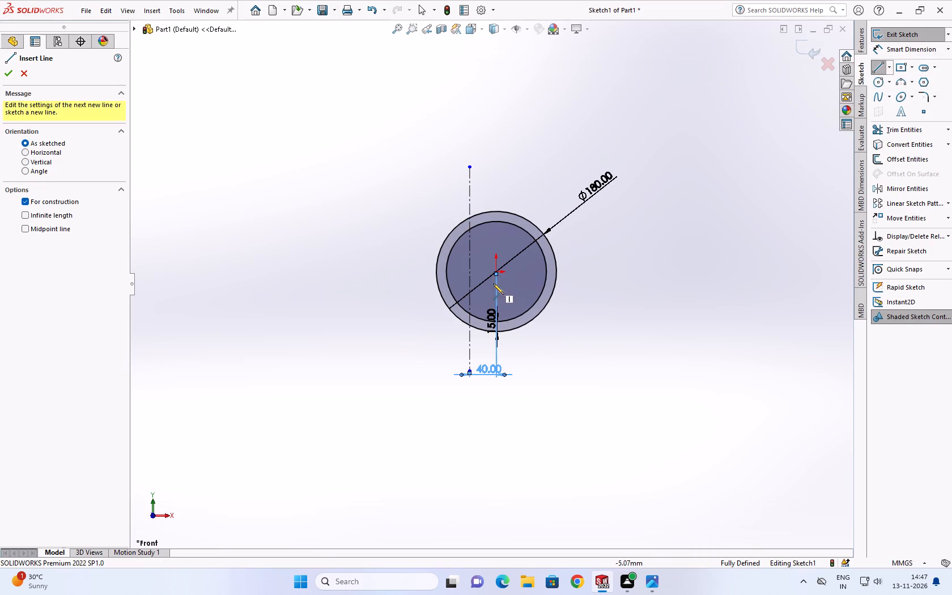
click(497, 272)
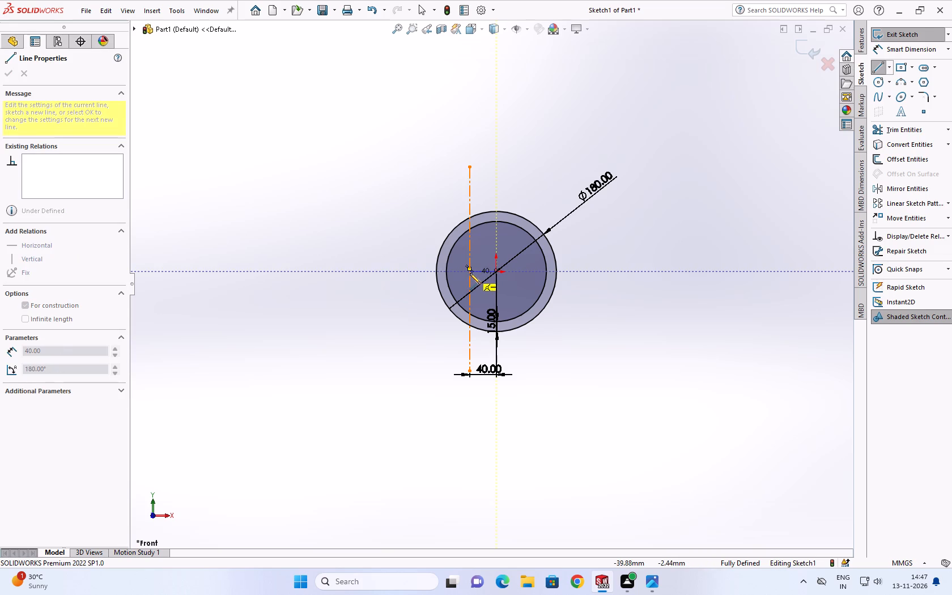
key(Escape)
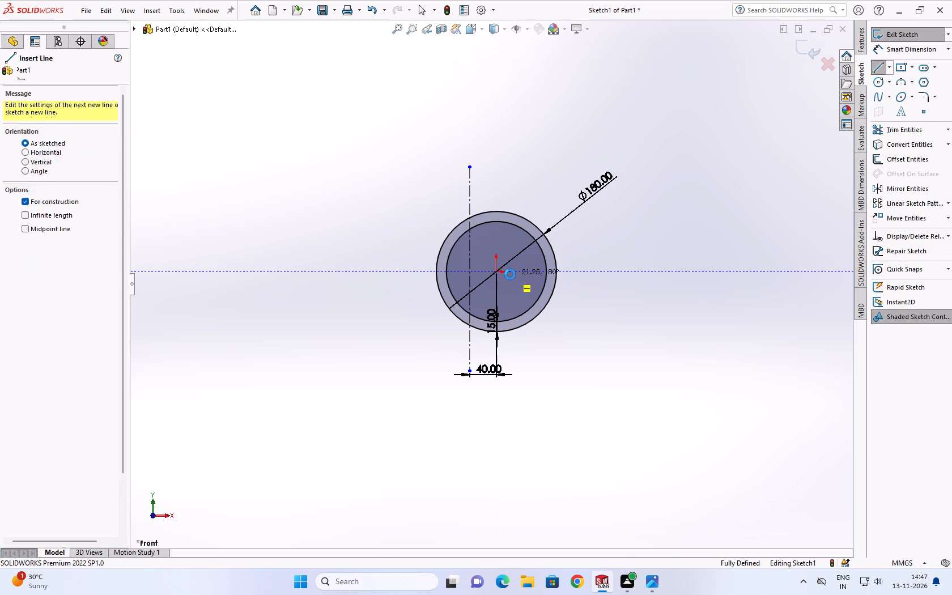
Add a horizontal relation between the vertical centerline's midpoint and the origin.
click(469, 269)
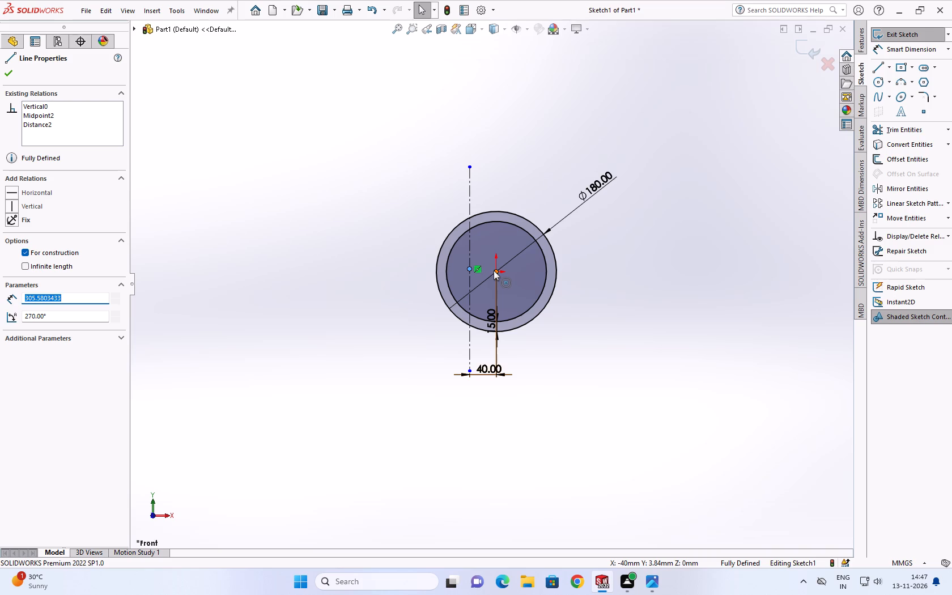
ctrl+click(495, 271)
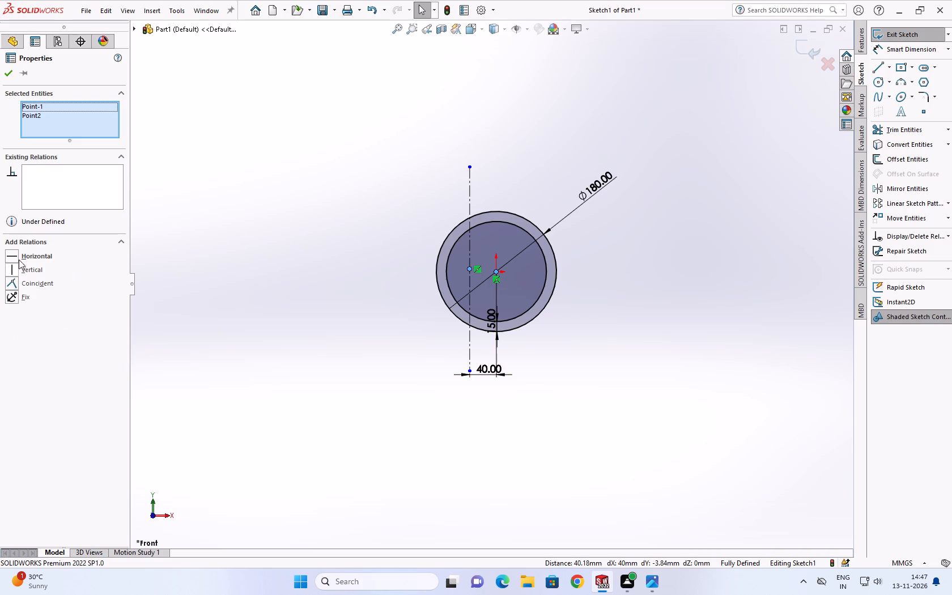
click(16, 256)
click(5, 71)
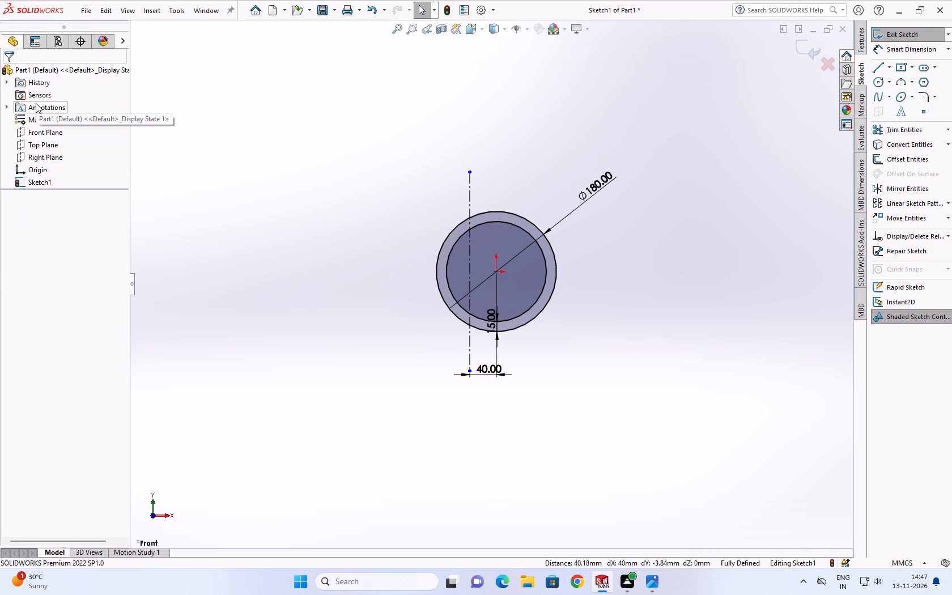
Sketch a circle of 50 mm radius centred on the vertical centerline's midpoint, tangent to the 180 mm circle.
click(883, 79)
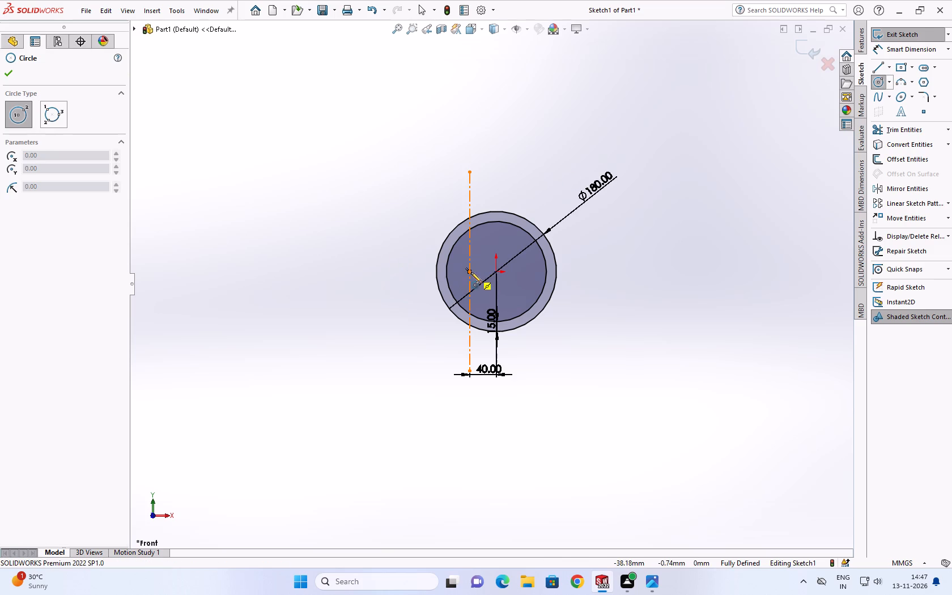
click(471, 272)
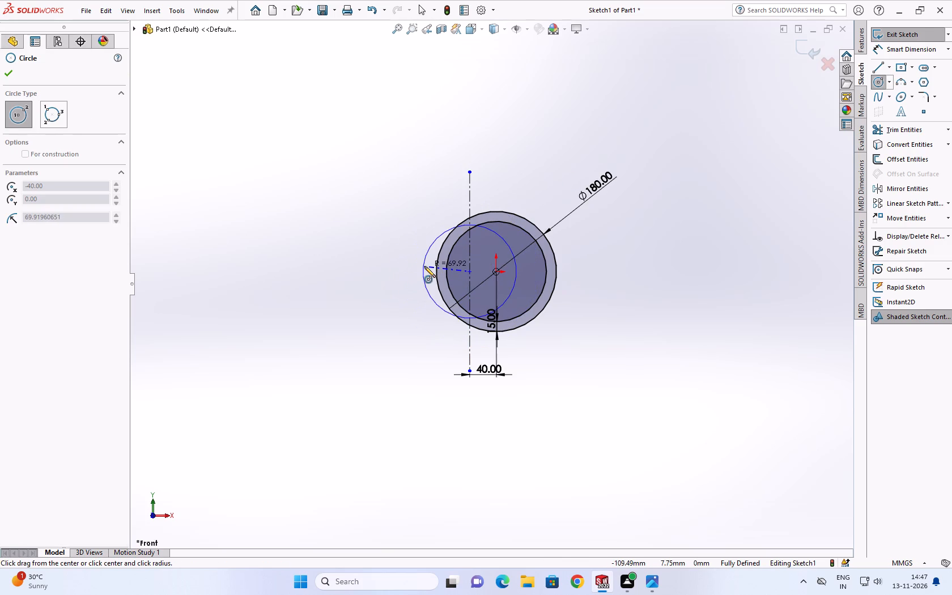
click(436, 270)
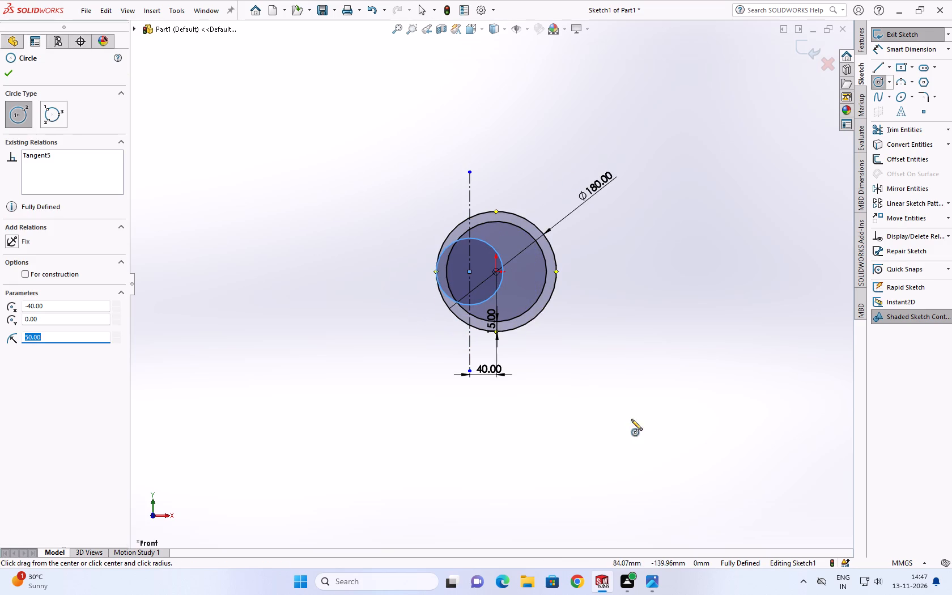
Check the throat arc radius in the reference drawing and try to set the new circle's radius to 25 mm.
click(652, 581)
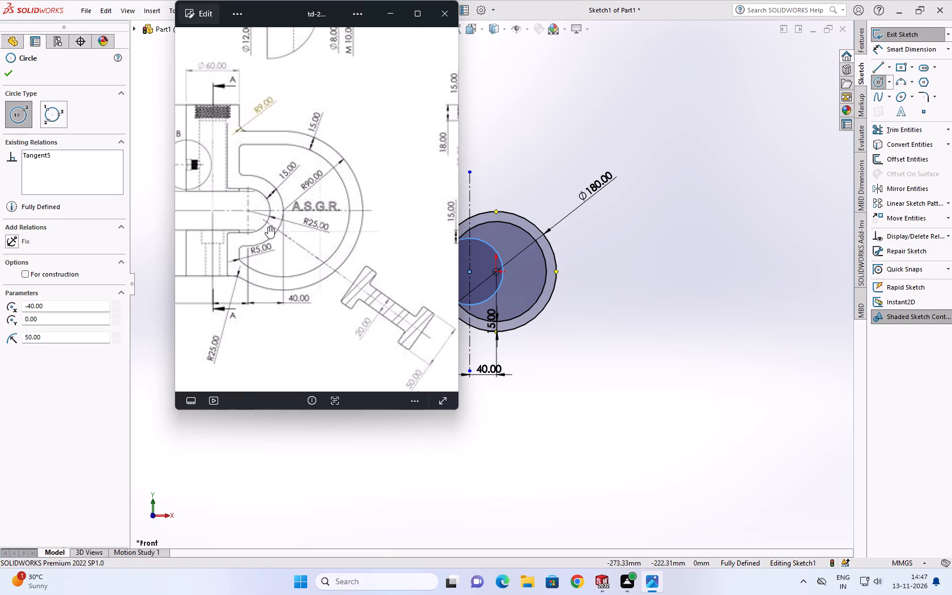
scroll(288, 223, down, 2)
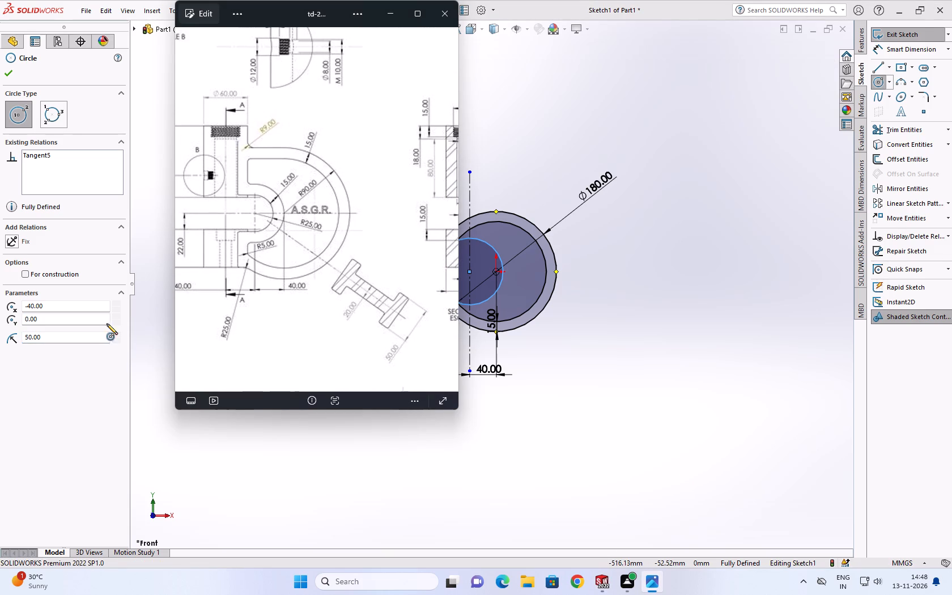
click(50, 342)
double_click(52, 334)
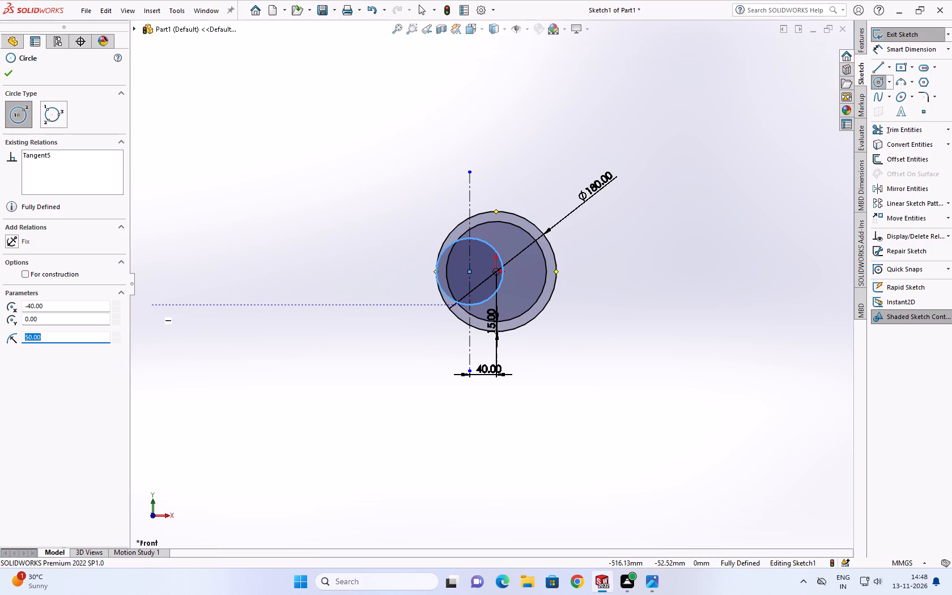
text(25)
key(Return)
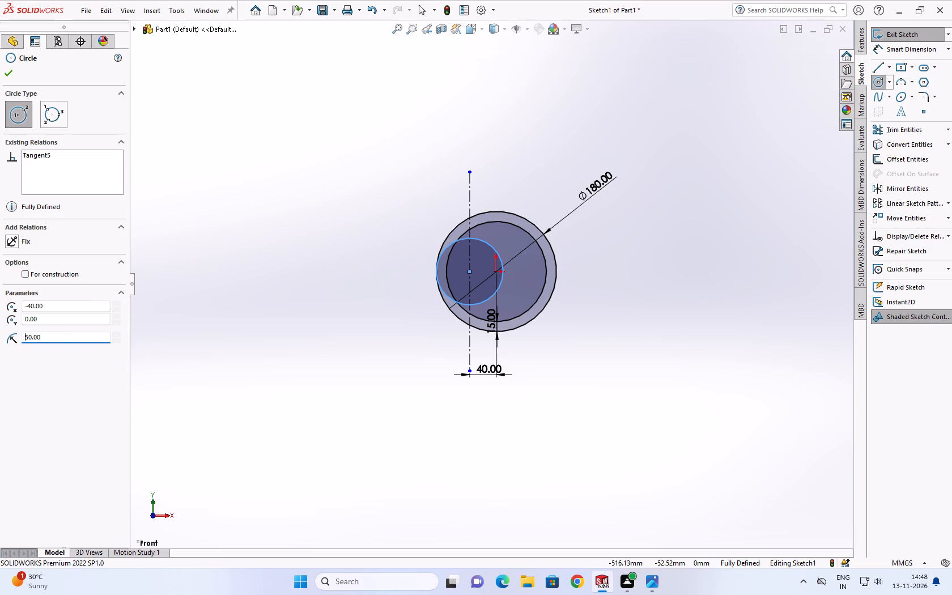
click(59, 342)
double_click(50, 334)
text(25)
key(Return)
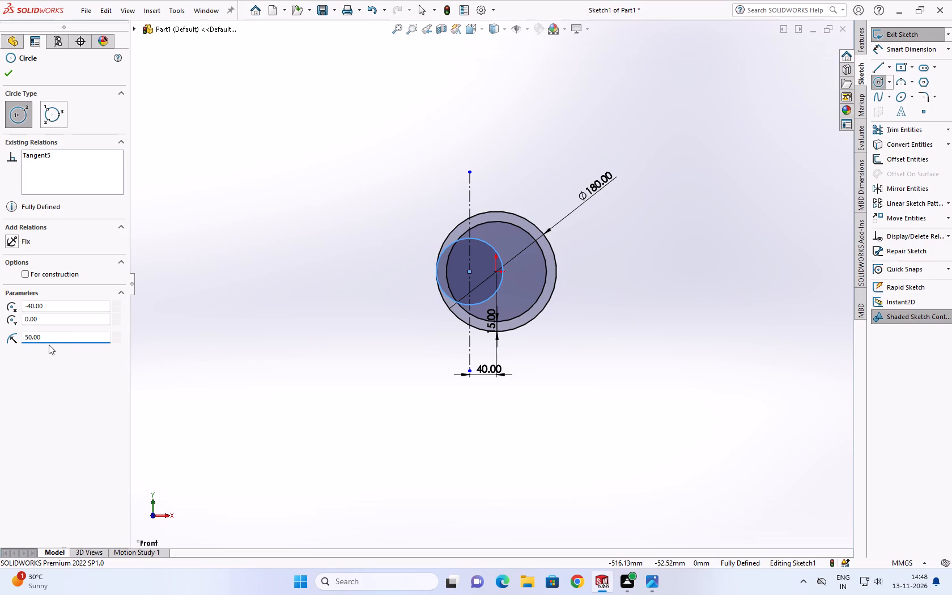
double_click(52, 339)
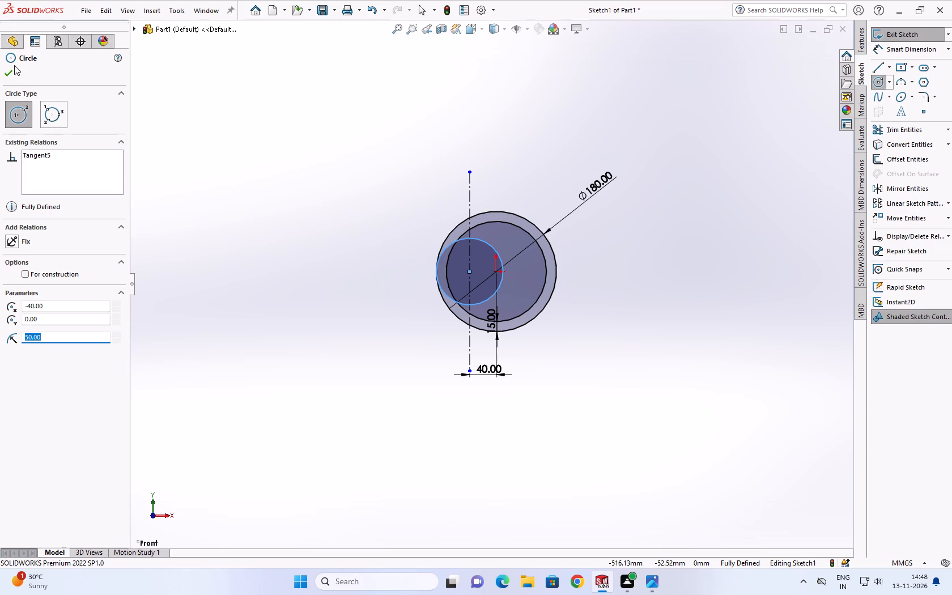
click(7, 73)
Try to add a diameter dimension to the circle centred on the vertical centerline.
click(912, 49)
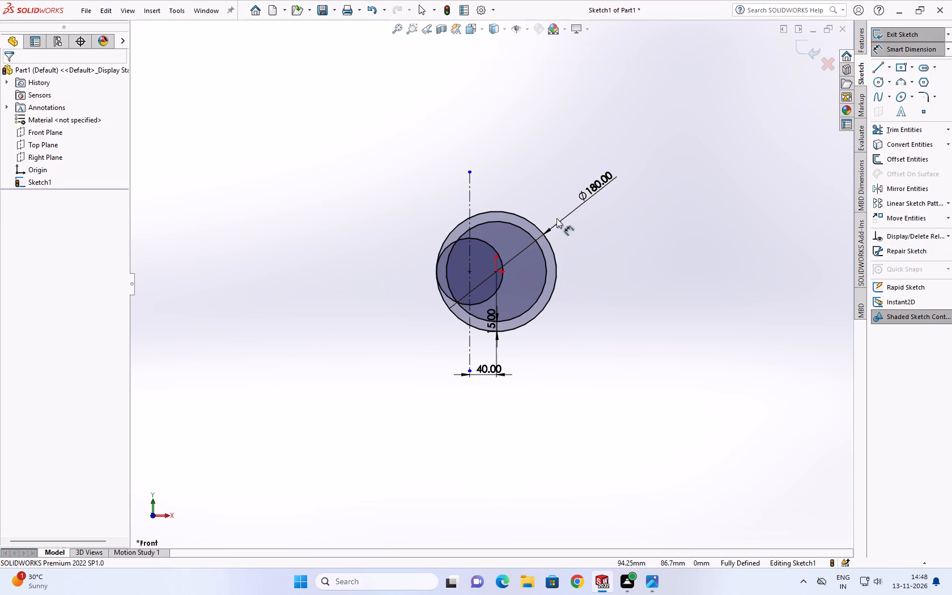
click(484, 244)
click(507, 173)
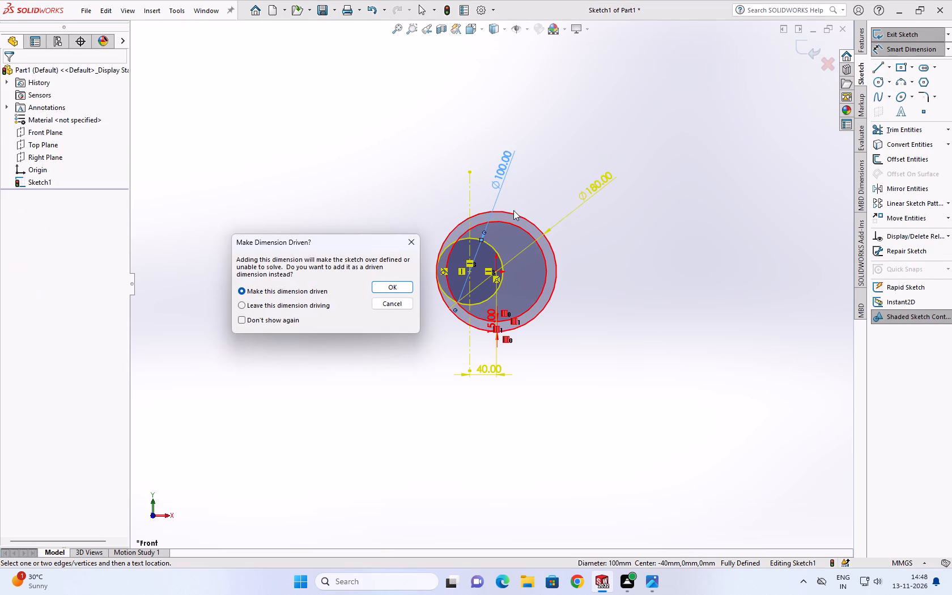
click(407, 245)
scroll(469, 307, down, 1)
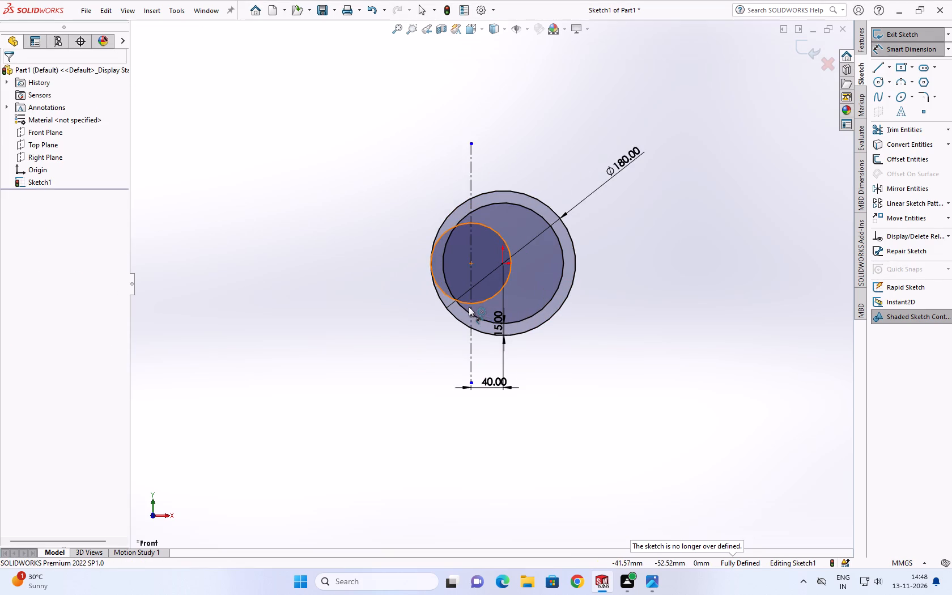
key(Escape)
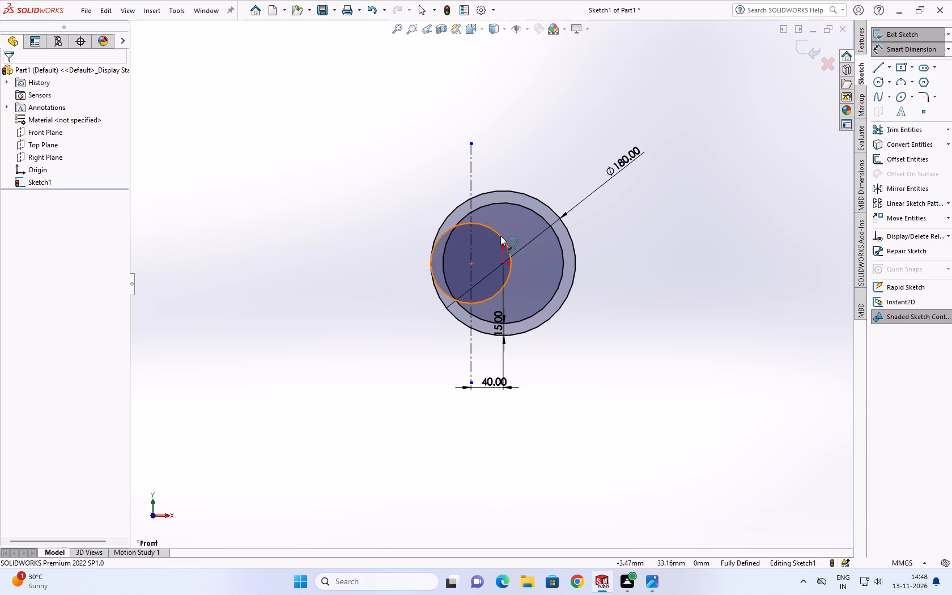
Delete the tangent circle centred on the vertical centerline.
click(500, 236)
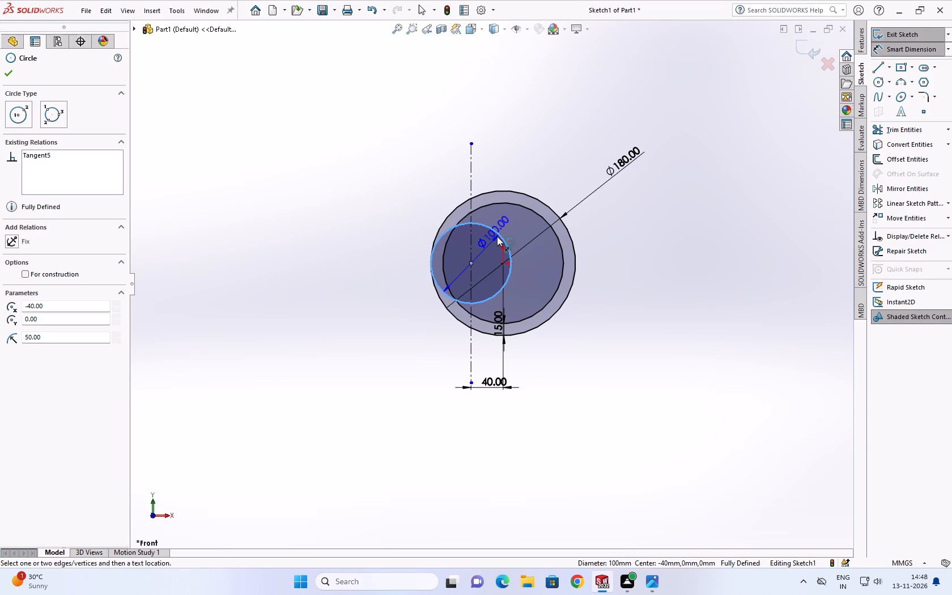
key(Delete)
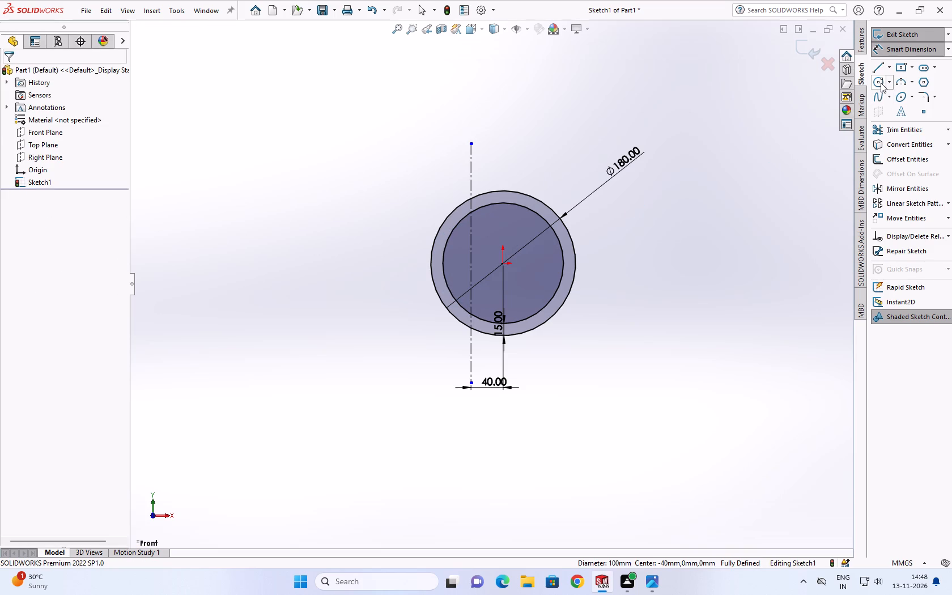
Sketch a circle centred on the vertical centerline's midpoint, inside the inner circle, and dimension its diameter as 25+25 (50 mm).
click(876, 82)
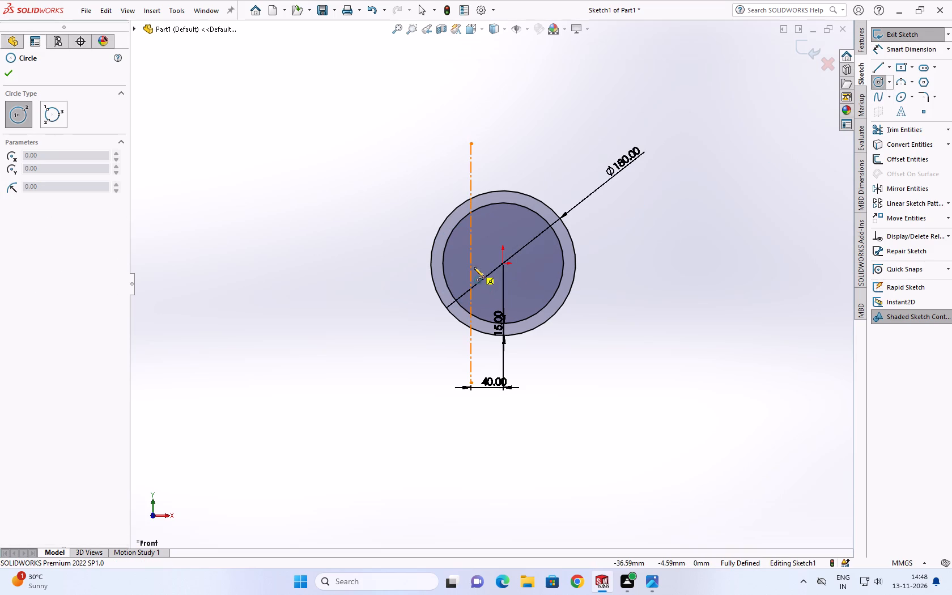
click(472, 263)
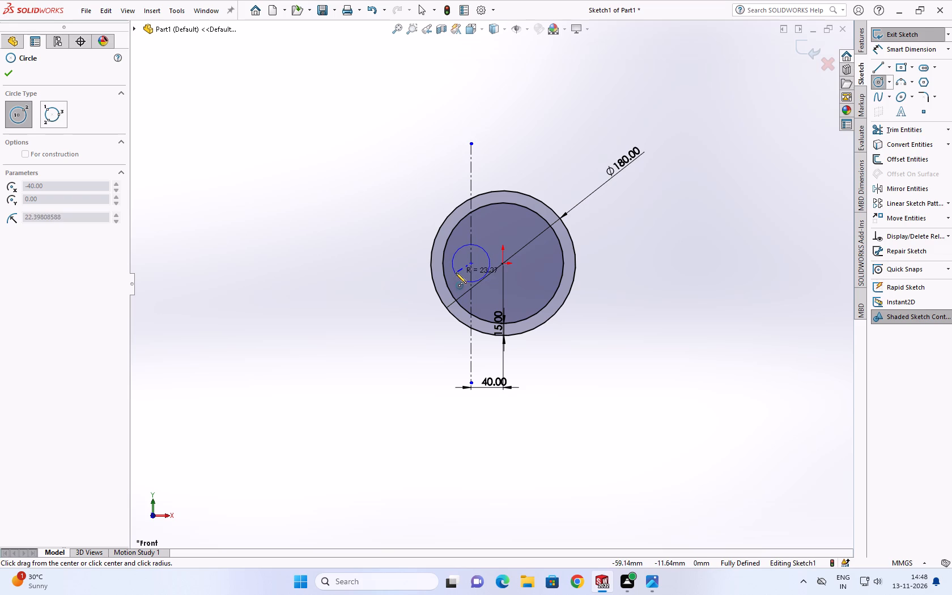
click(456, 273)
click(878, 49)
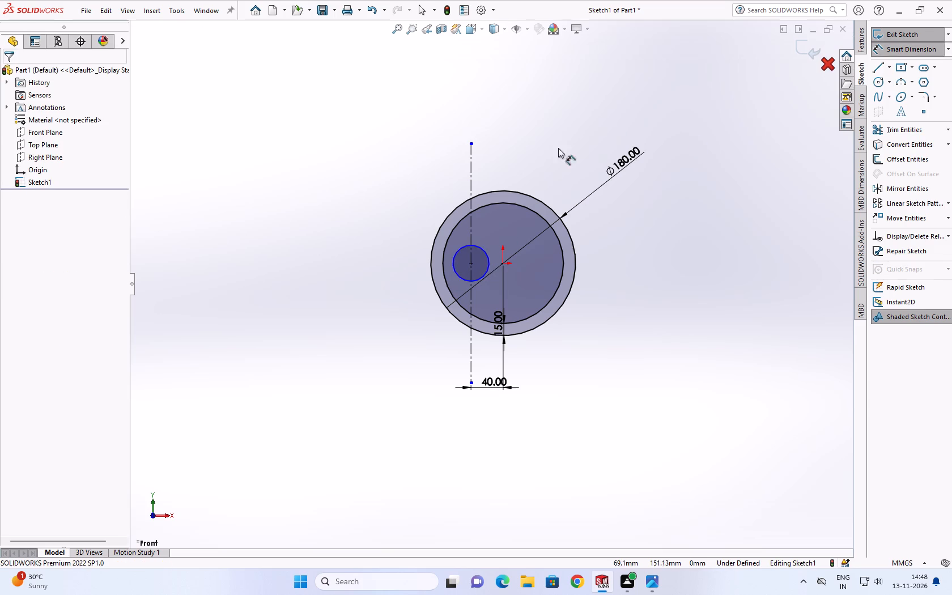
click(474, 244)
click(530, 164)
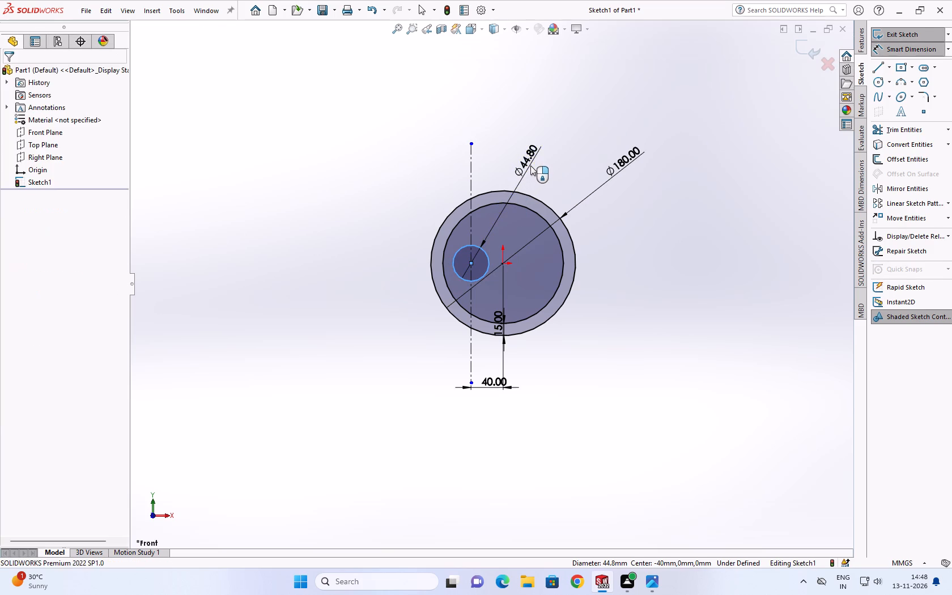
text(25)
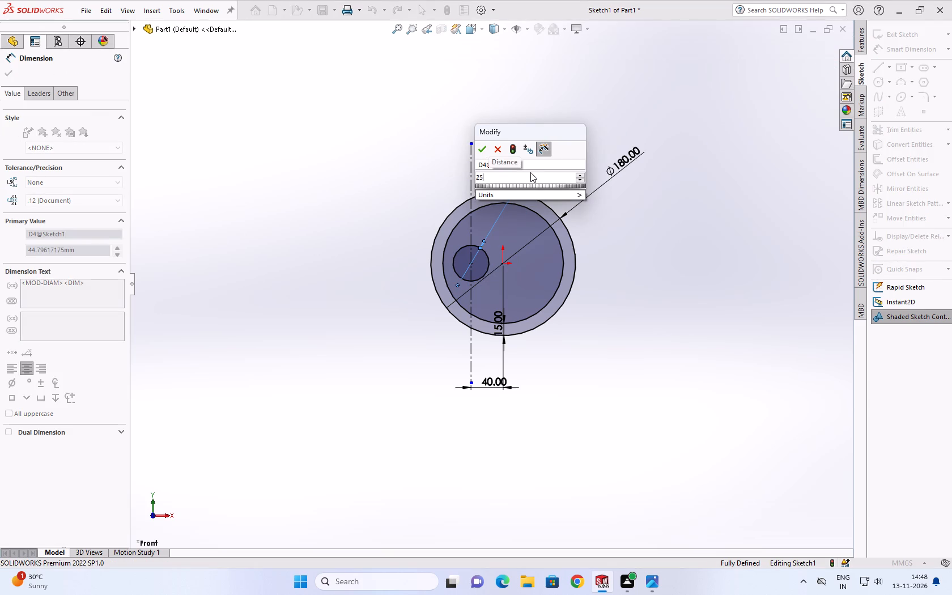
text(+25)
key(Return)
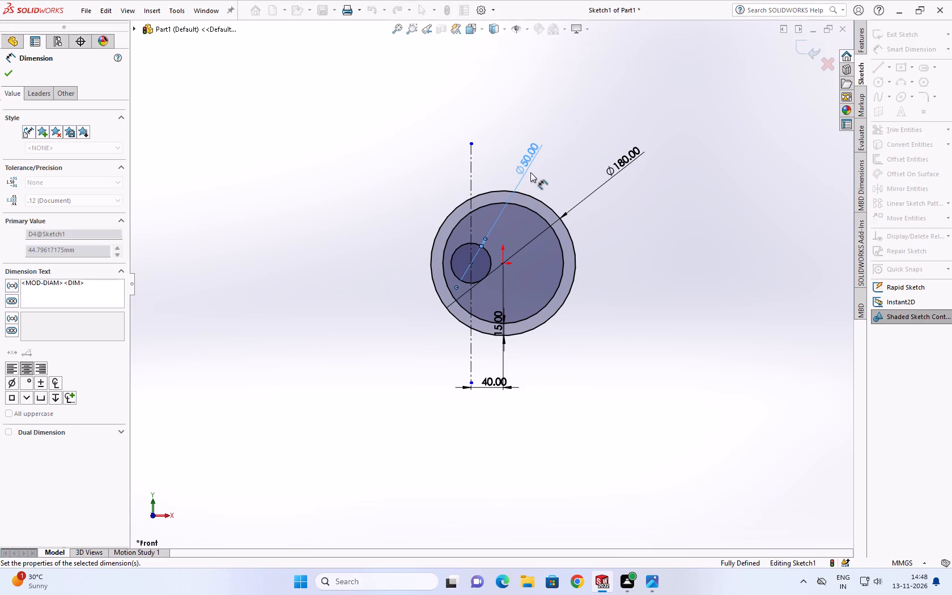
Offset the 50 mm circle outward by 15 mm, with the offset dimension added.
scroll(473, 274, down, 2)
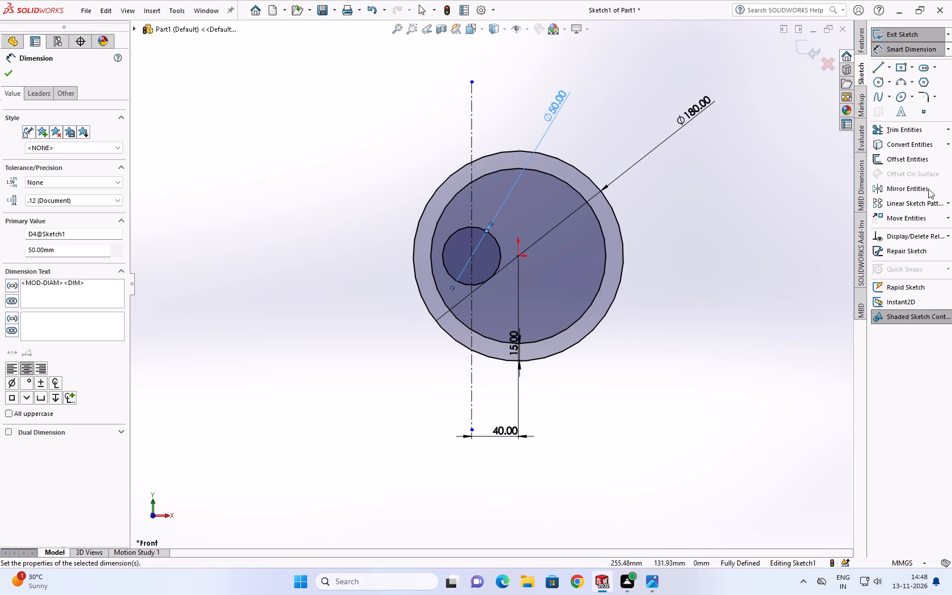
click(923, 161)
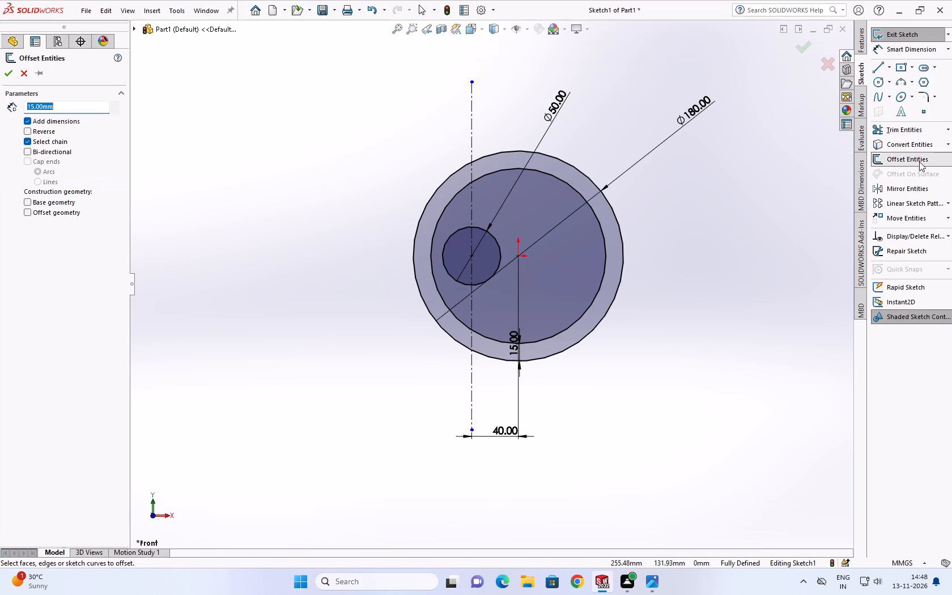
click(501, 252)
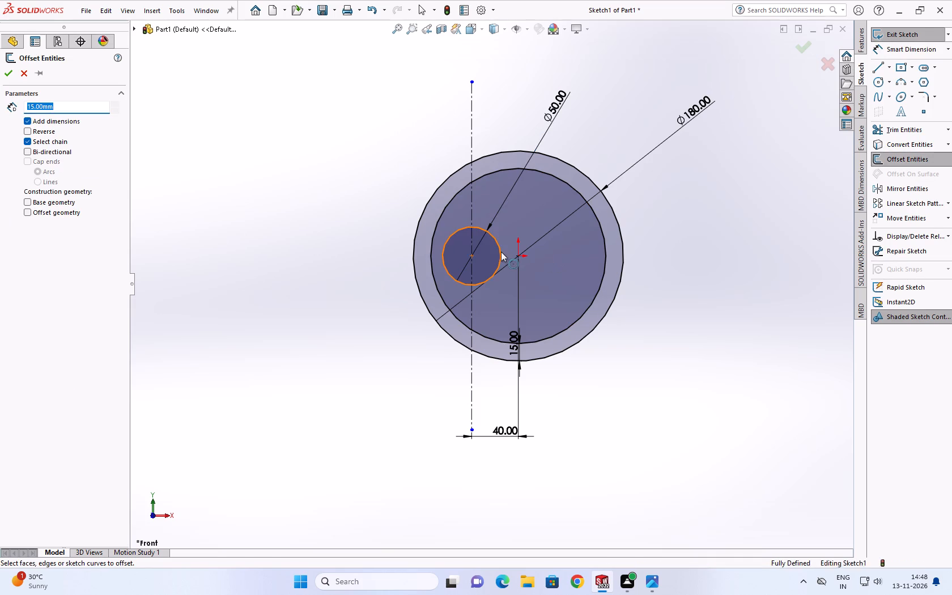
click(9, 70)
scroll(359, 222, down, 2)
scroll(471, 197, down, 2)
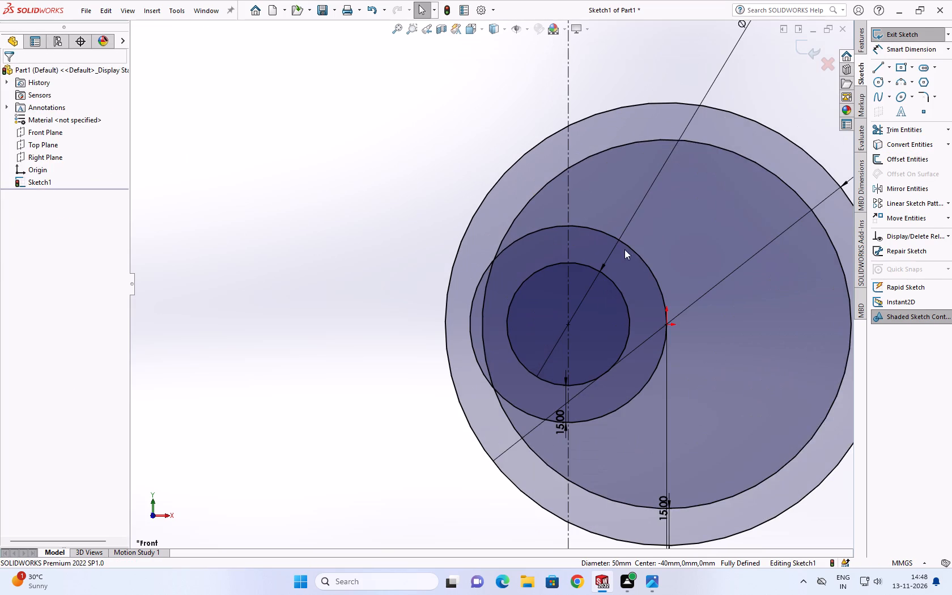
Switch to the reference drawing in Photos and examine the front view's dimensions around the throat and the jaws.
click(653, 583)
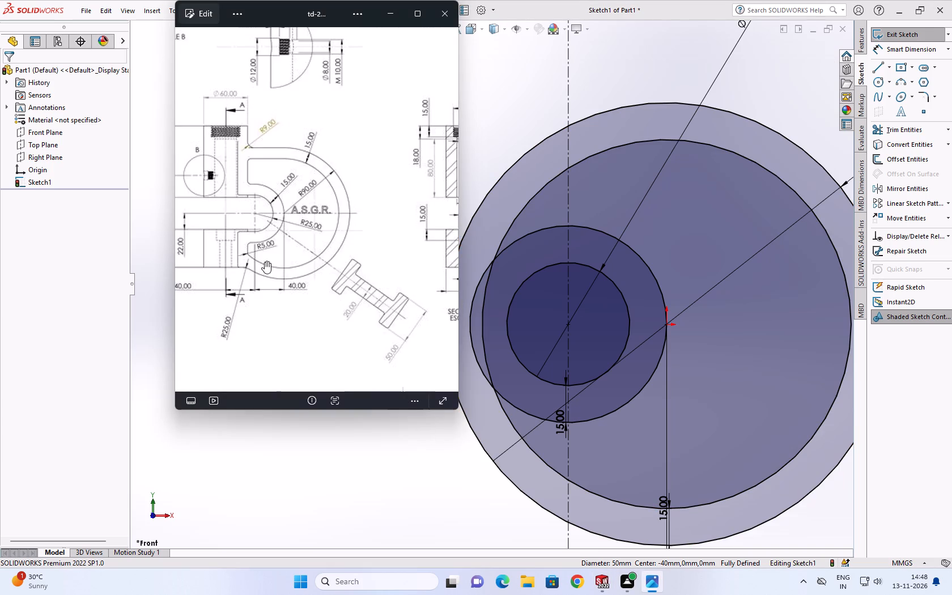
scroll(351, 211, up, 2)
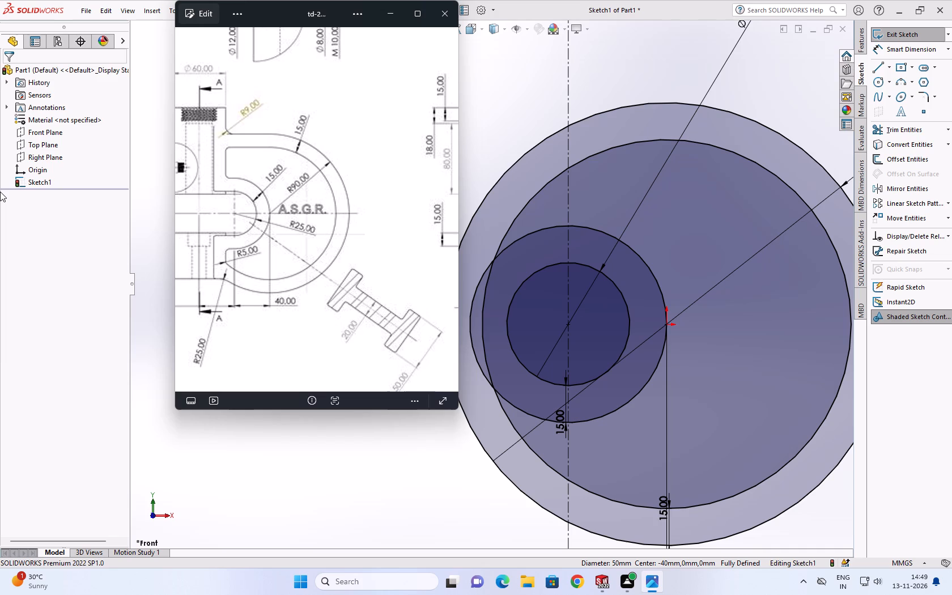
scroll(16, 490, up, 1)
scroll(227, 282, up, 2)
scroll(225, 273, down, 9)
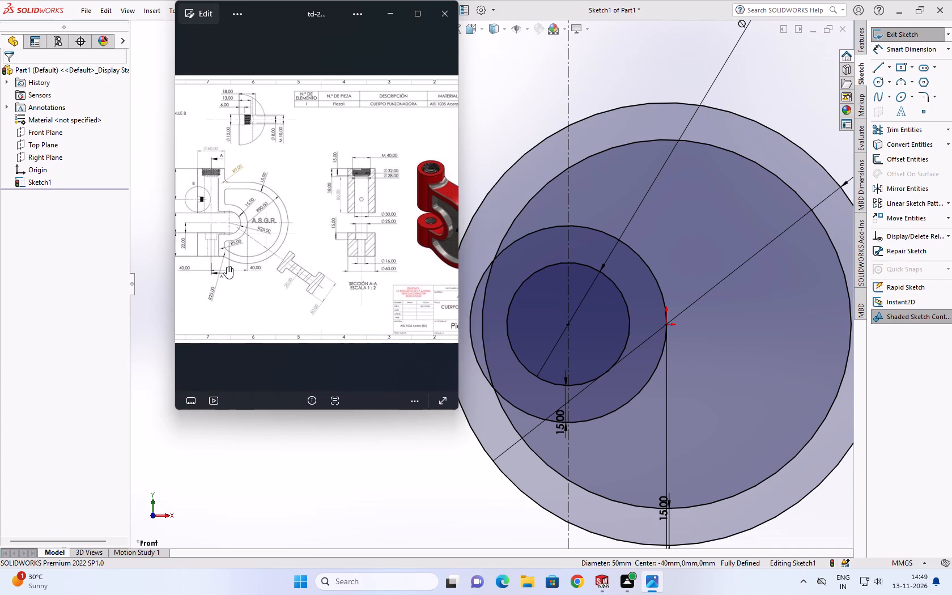
middle_drag(213, 252, 262, 256)
middle_click(262, 256)
scroll(265, 256, up, 2)
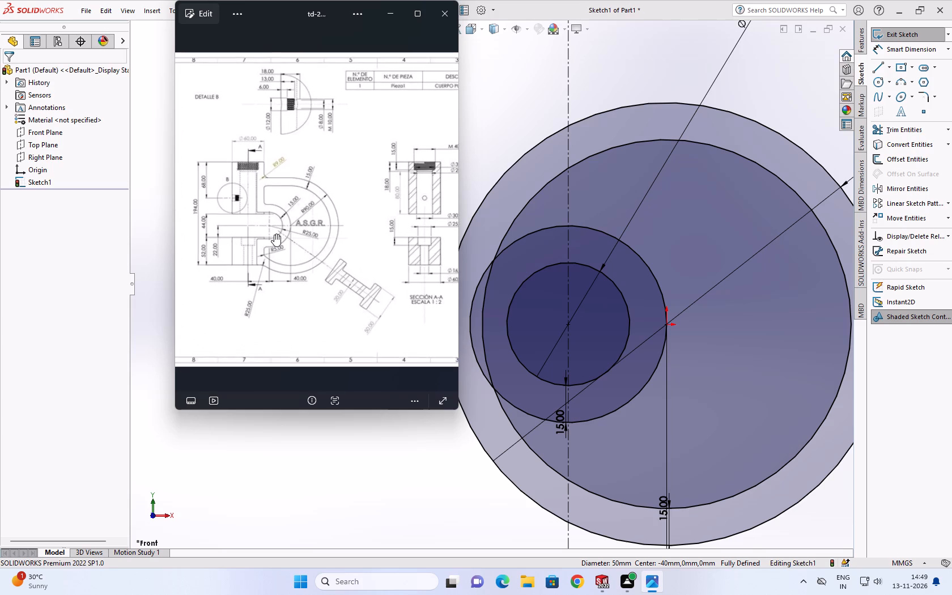
scroll(274, 241, down, 3)
scroll(235, 222, up, 3)
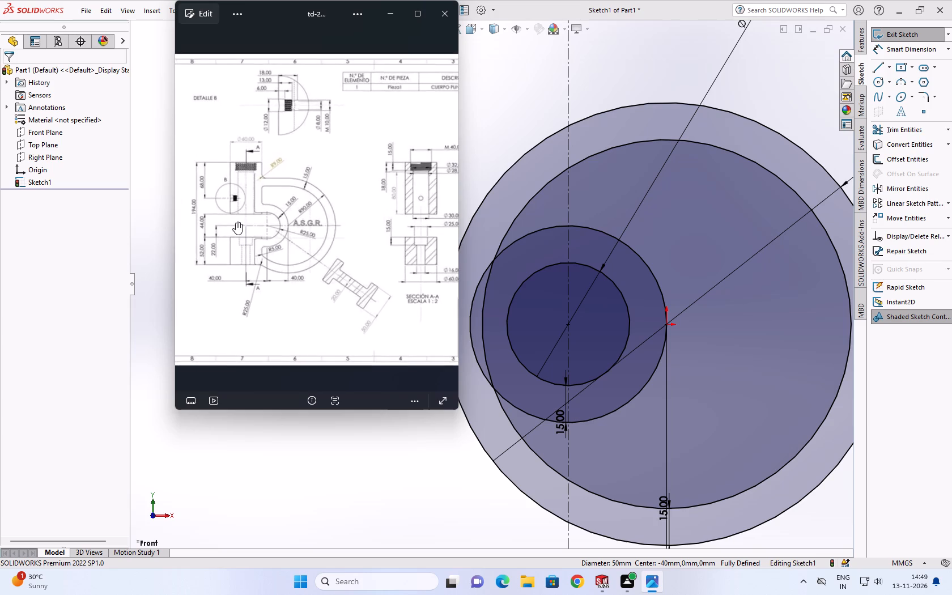
scroll(263, 245, down, 2)
scroll(263, 260, up, 4)
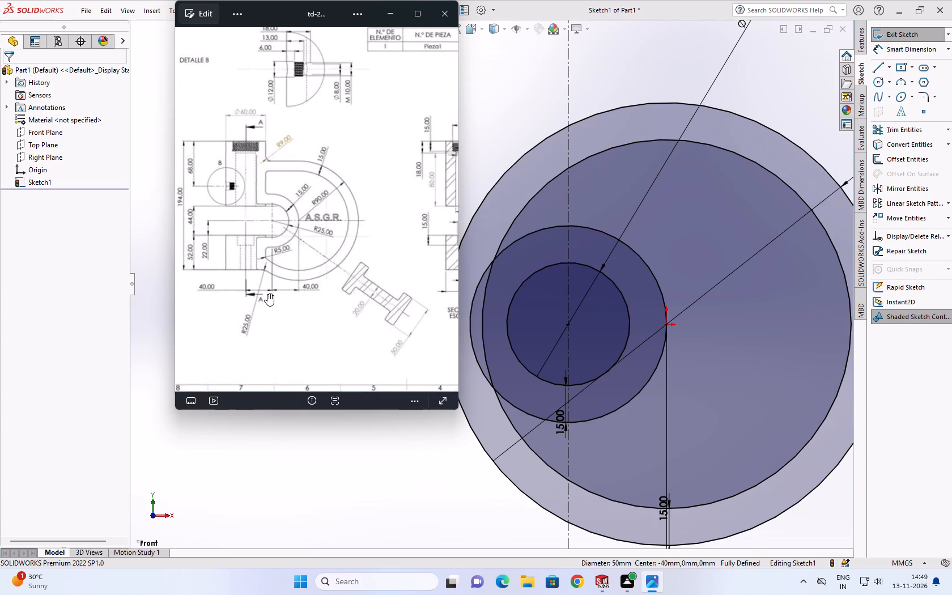
scroll(267, 294, down, 5)
scroll(406, 306, down, 1)
Back in SOLIDWORKS, sketch a second vertical centerline about 298 mm long, about 38 mm left of the existing one and level with its ends.
middle_drag(434, 439, 467, 437)
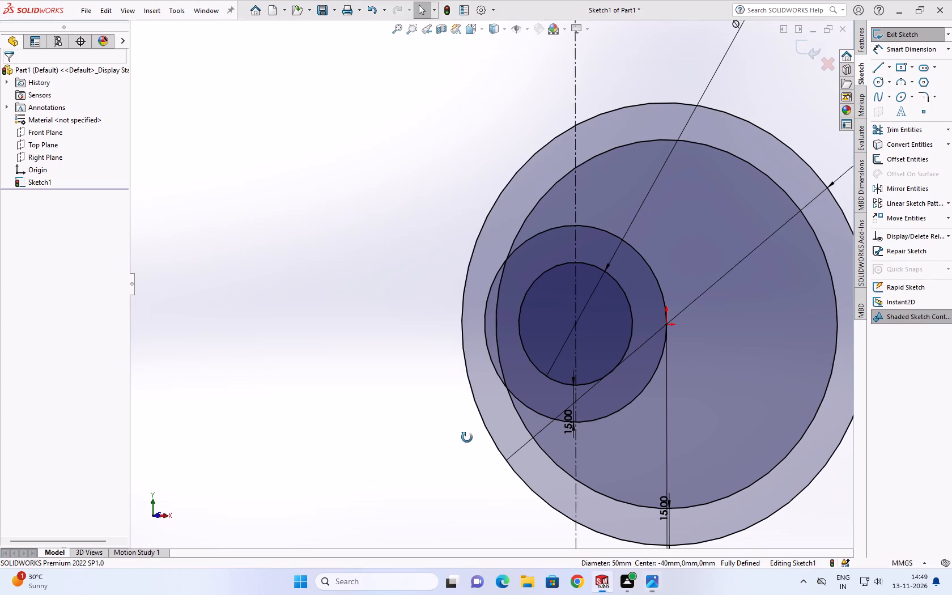
middle_drag(467, 437, 441, 434)
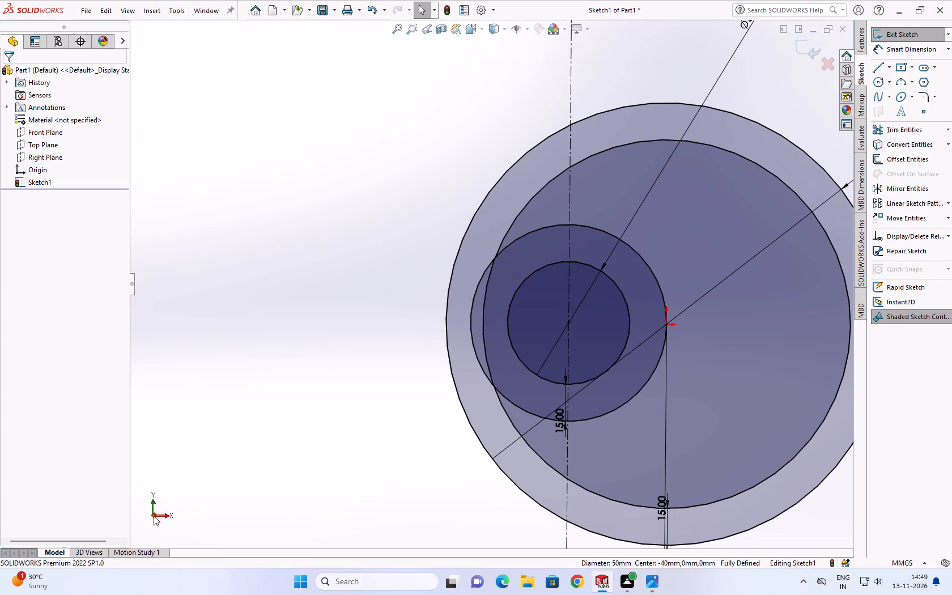
click(154, 516)
scroll(898, 265, up, 4)
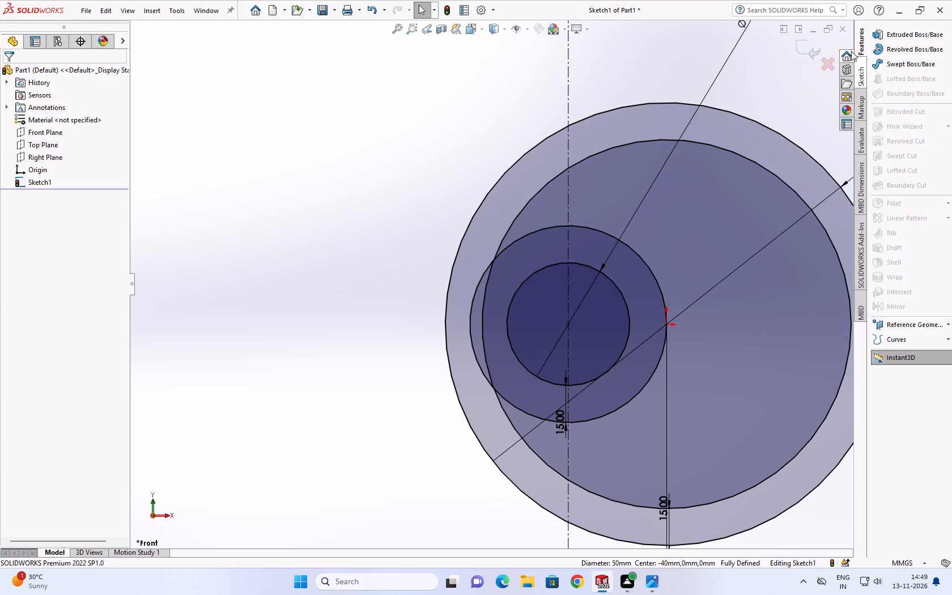
click(859, 61)
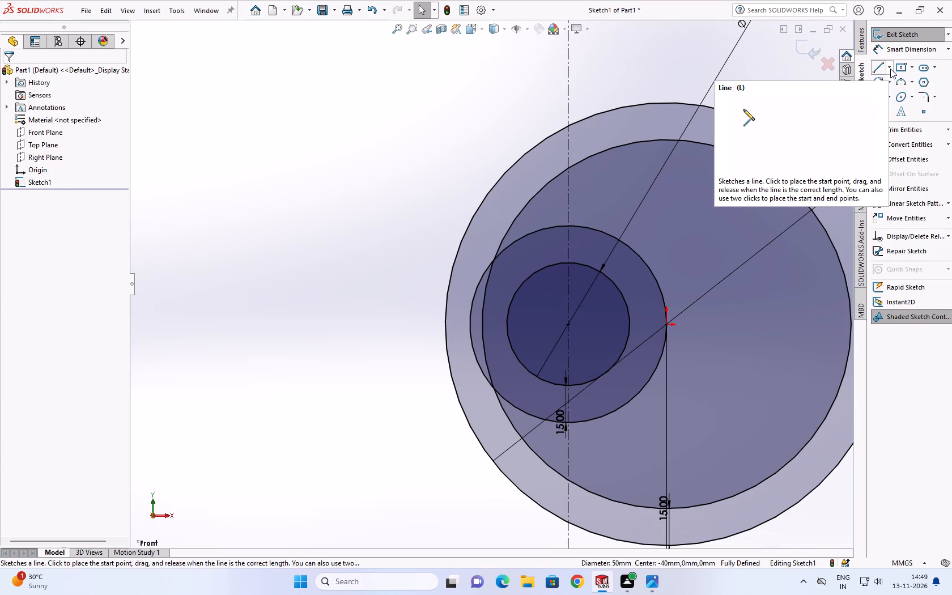
click(889, 68)
click(874, 80)
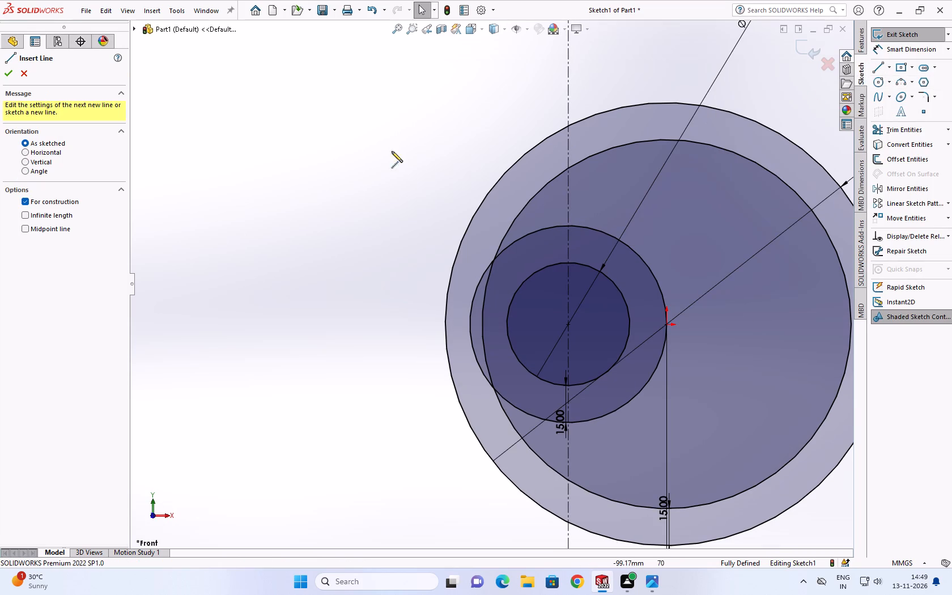
scroll(444, 108, up, 3)
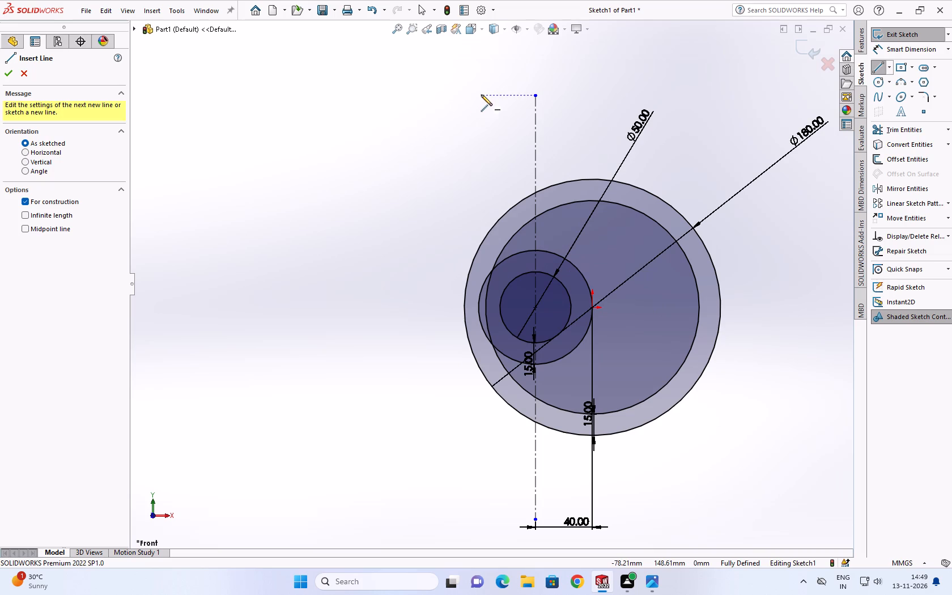
click(481, 95)
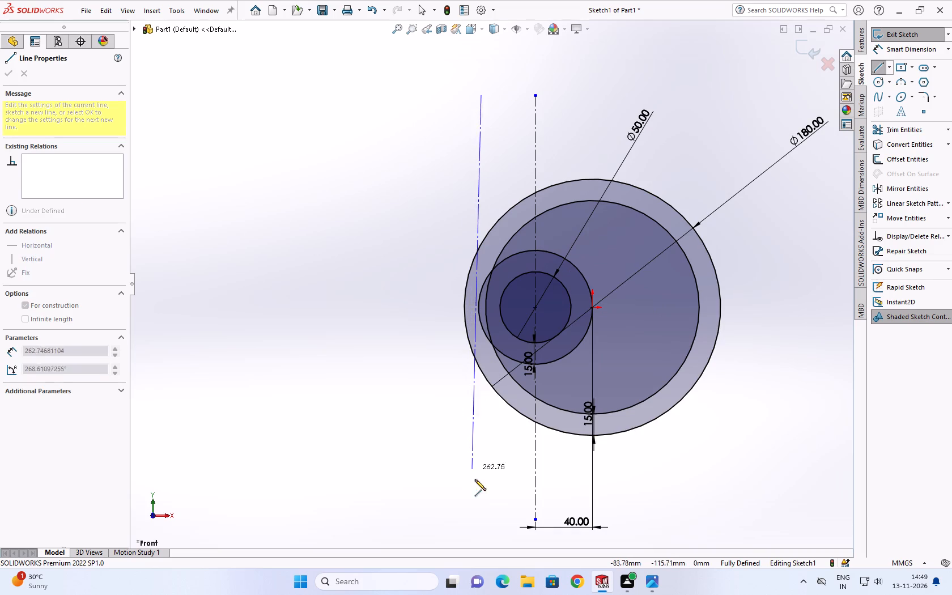
click(481, 520)
scroll(494, 437, down, 2)
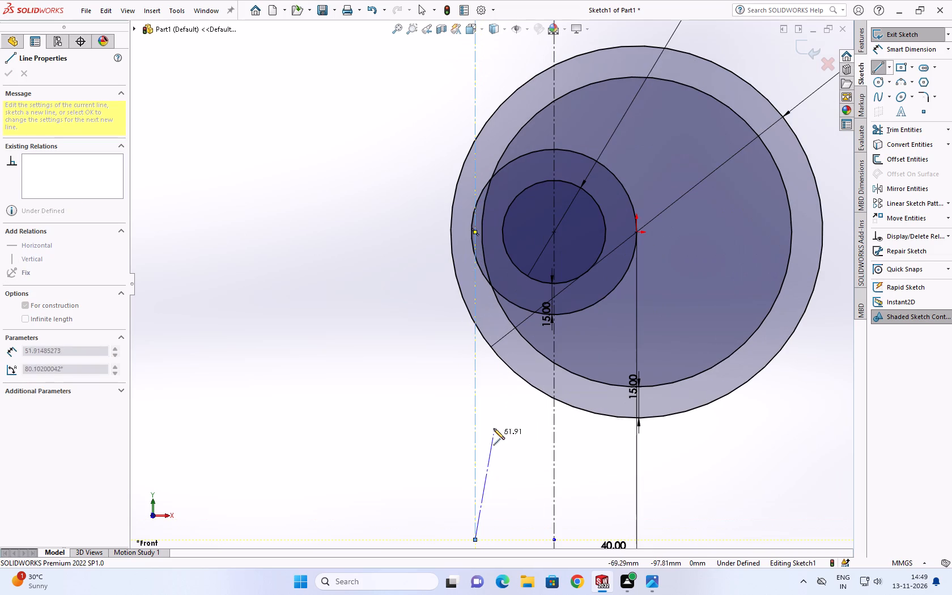
right_click(490, 426)
click(532, 438)
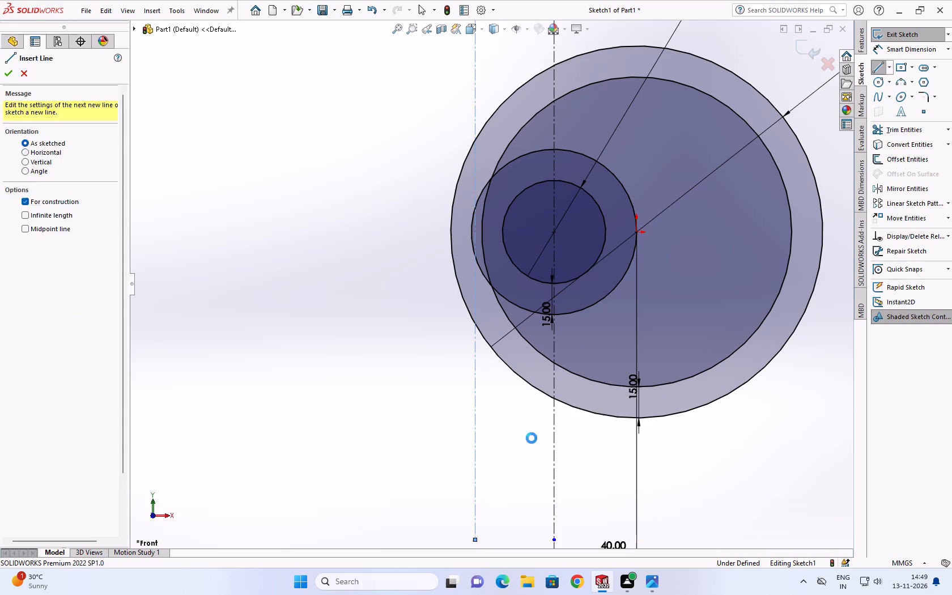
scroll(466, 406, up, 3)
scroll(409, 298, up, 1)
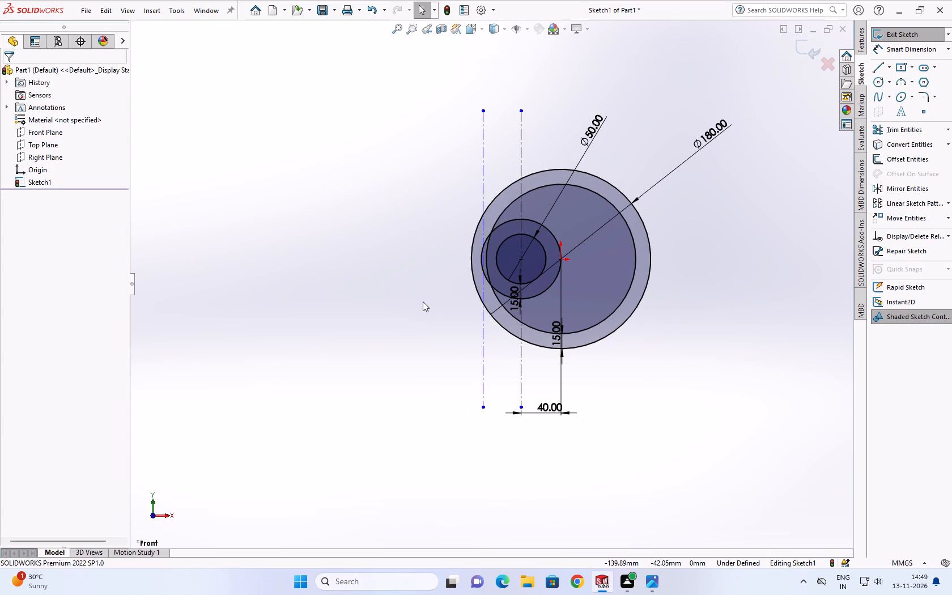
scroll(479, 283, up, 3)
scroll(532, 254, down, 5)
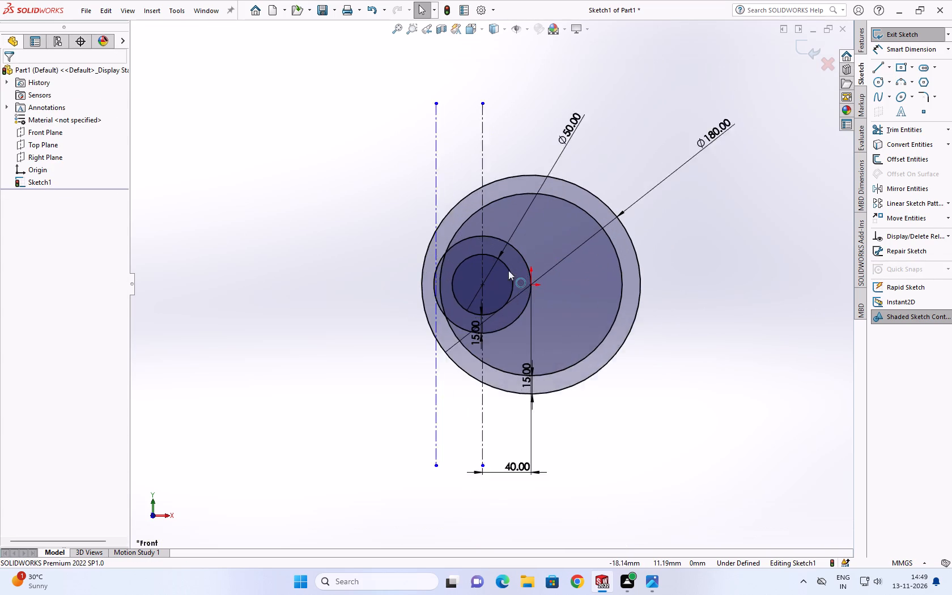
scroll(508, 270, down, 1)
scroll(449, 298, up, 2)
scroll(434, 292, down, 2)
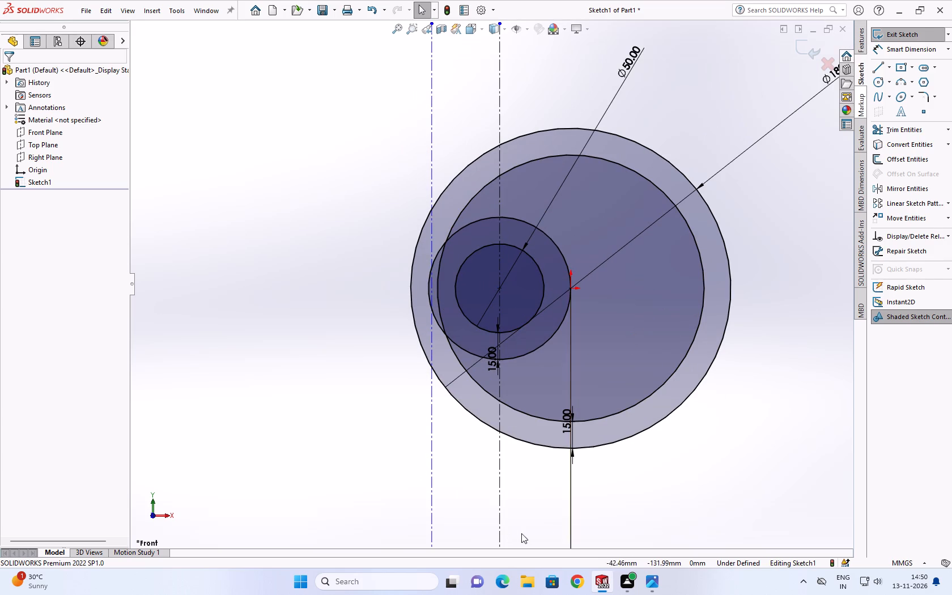
Switch to the reference drawing in Photos and examine the jaw cylinder's offset, heights and section A-A.
click(656, 579)
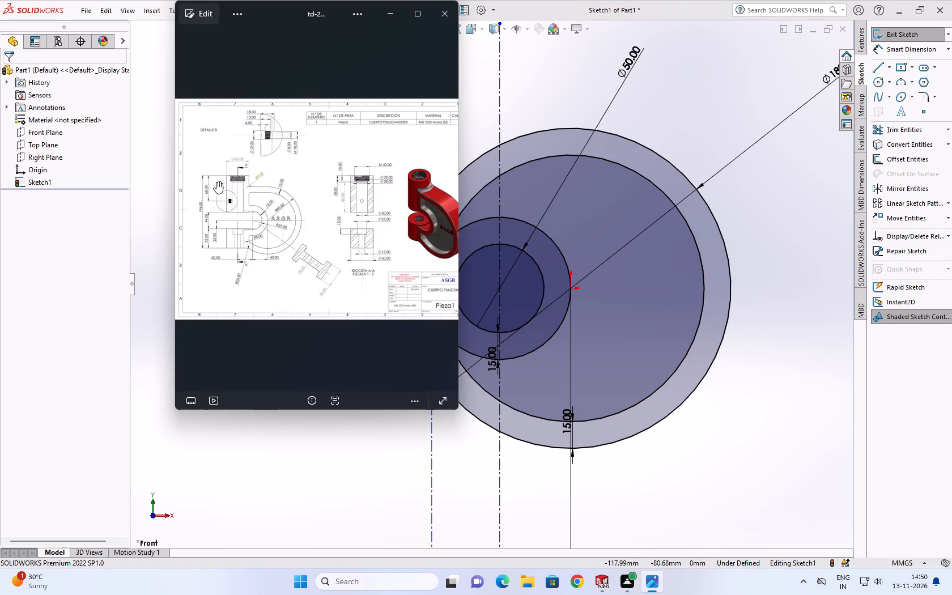
scroll(245, 228, up, 5)
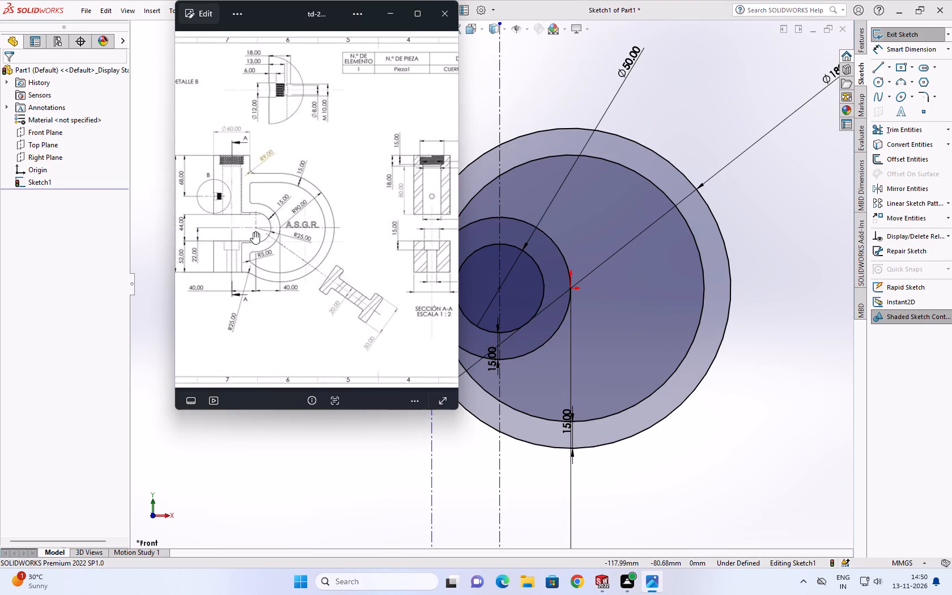
scroll(253, 232, up, 3)
scroll(253, 232, down, 6)
scroll(407, 197, down, 2)
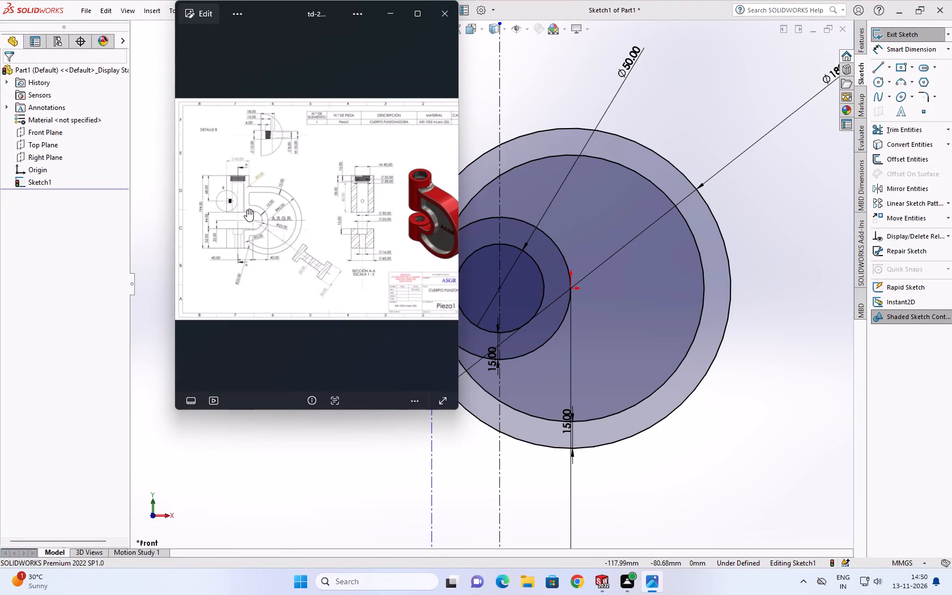
scroll(250, 218, up, 6)
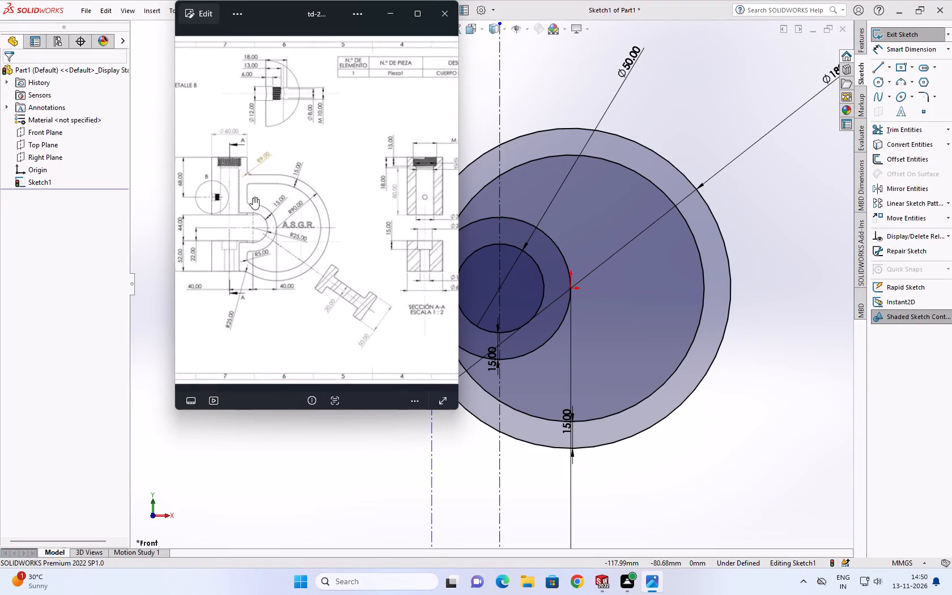
scroll(254, 192, down, 2)
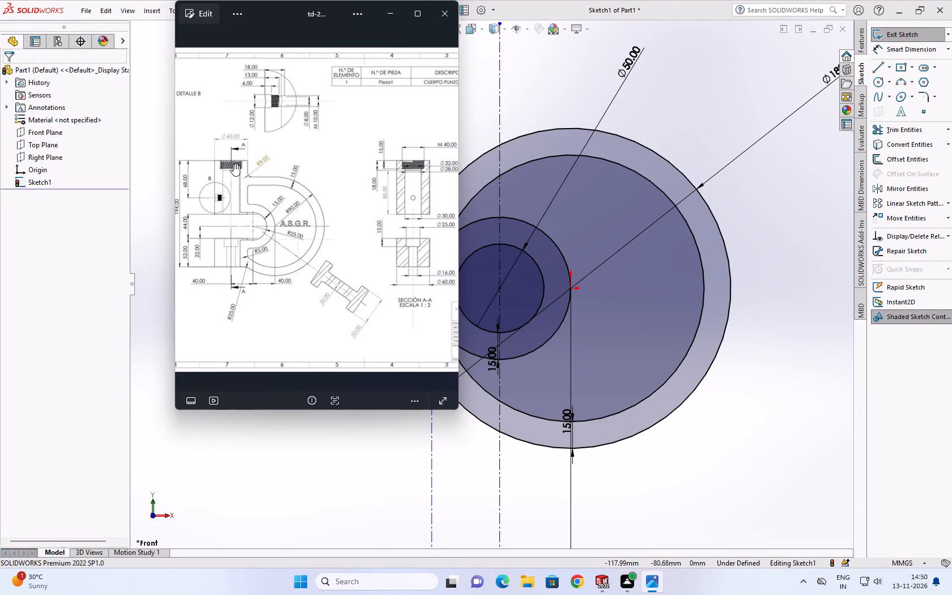
scroll(218, 204, up, 2)
scroll(233, 201, down, 3)
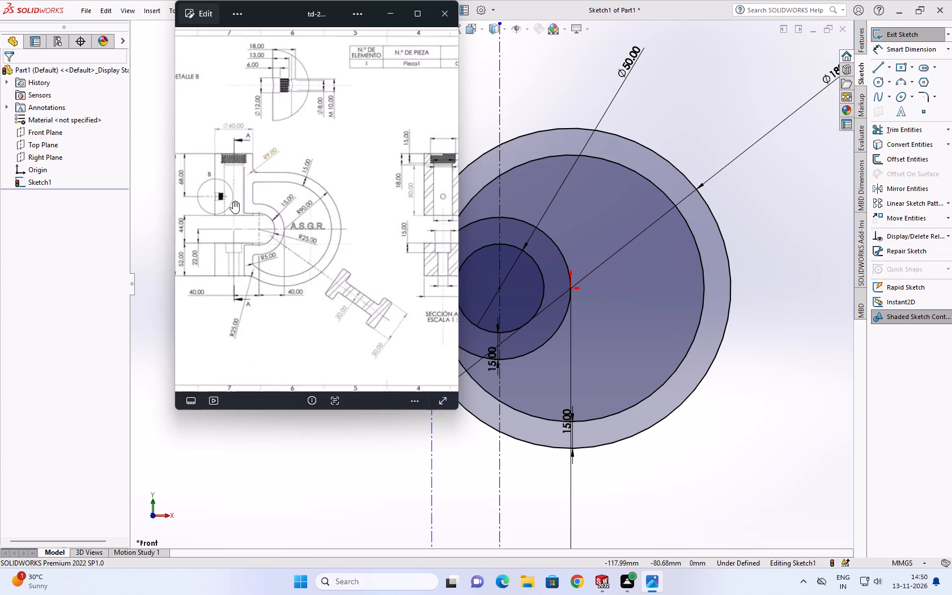
scroll(358, 193, down, 1)
scroll(399, 231, up, 2)
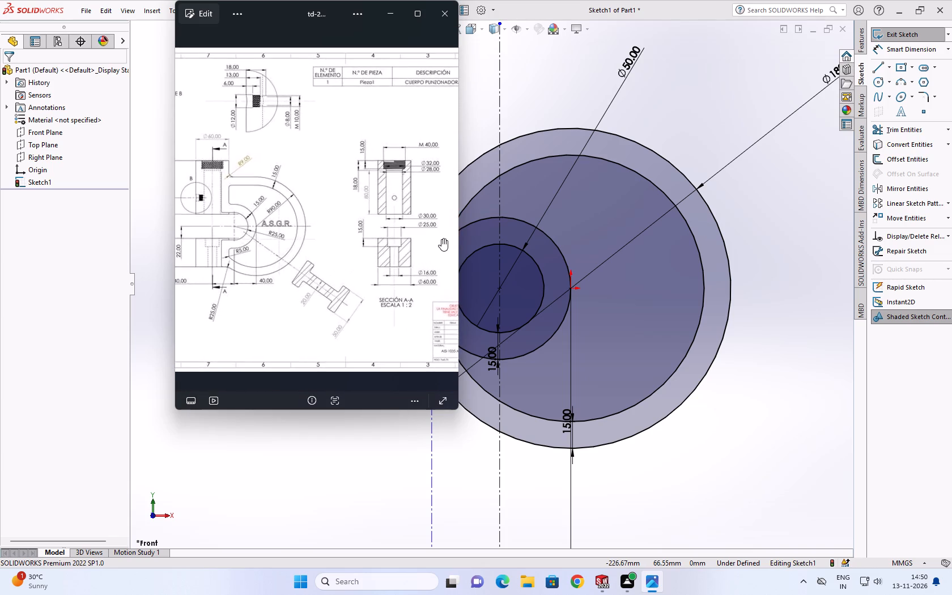
scroll(436, 243, down, 6)
scroll(483, 310, down, 3)
scroll(485, 383, up, 3)
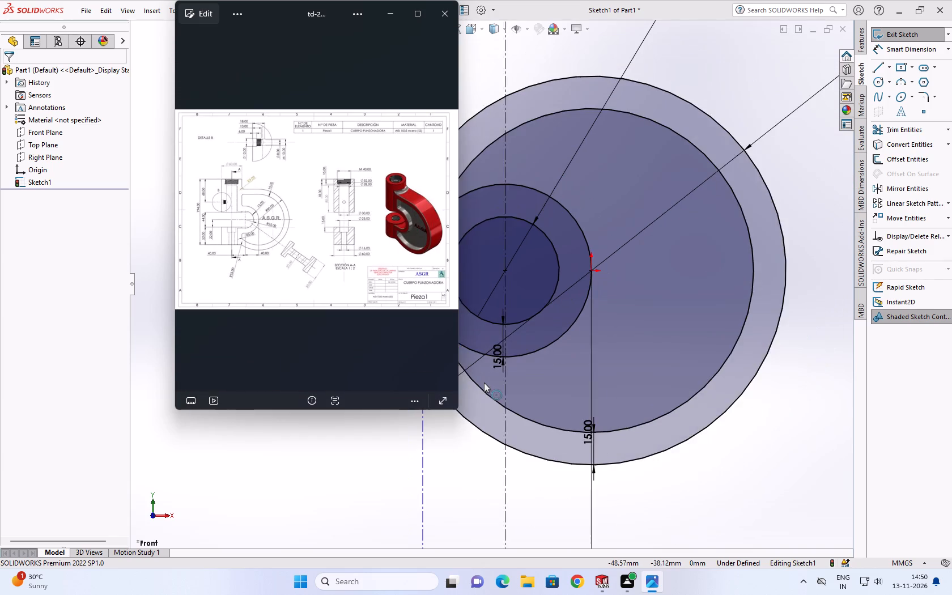
scroll(484, 382, up, 2)
Back in SOLIDWORKS, dimension the distance between the two vertical centerlines as 40 mm.
click(472, 409)
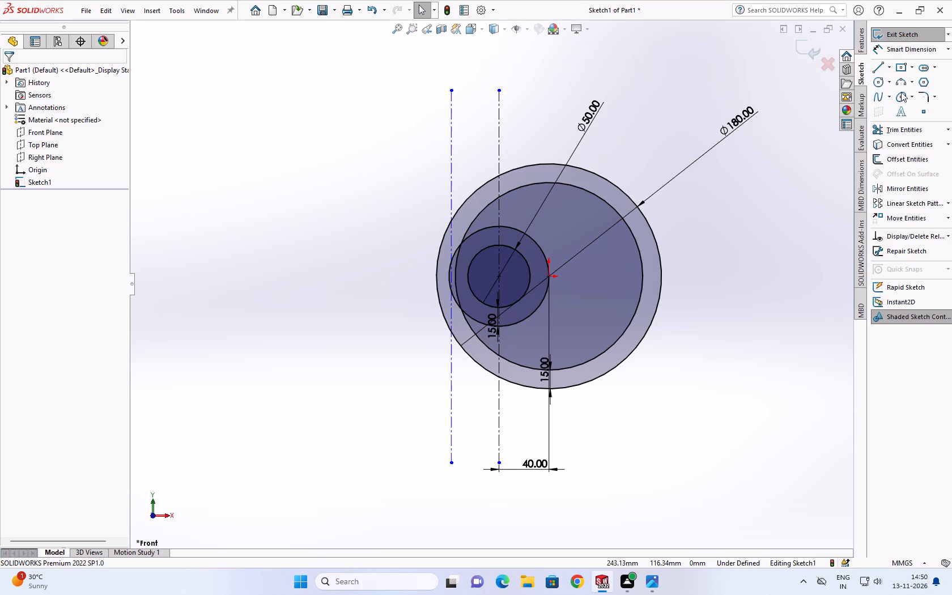
click(883, 49)
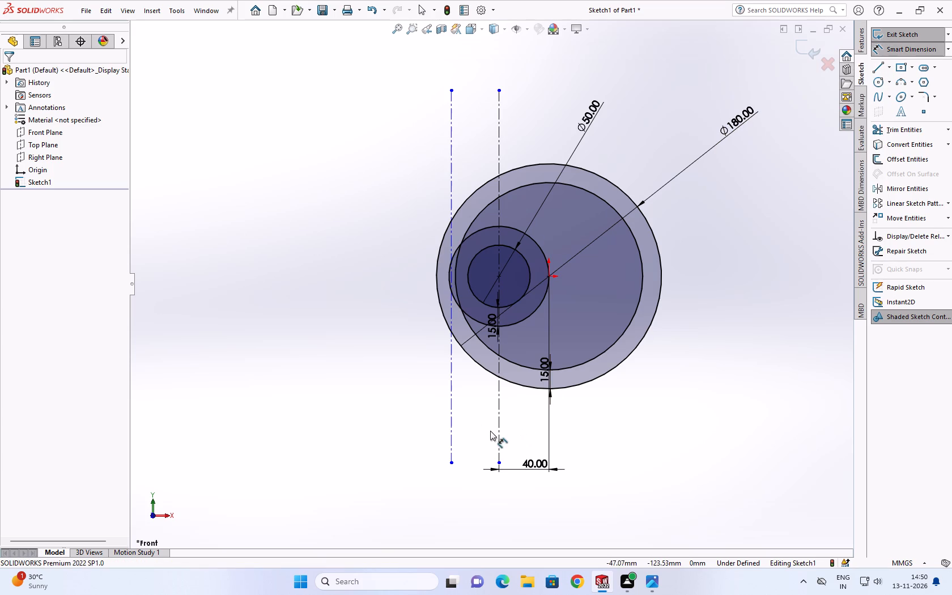
click(498, 426)
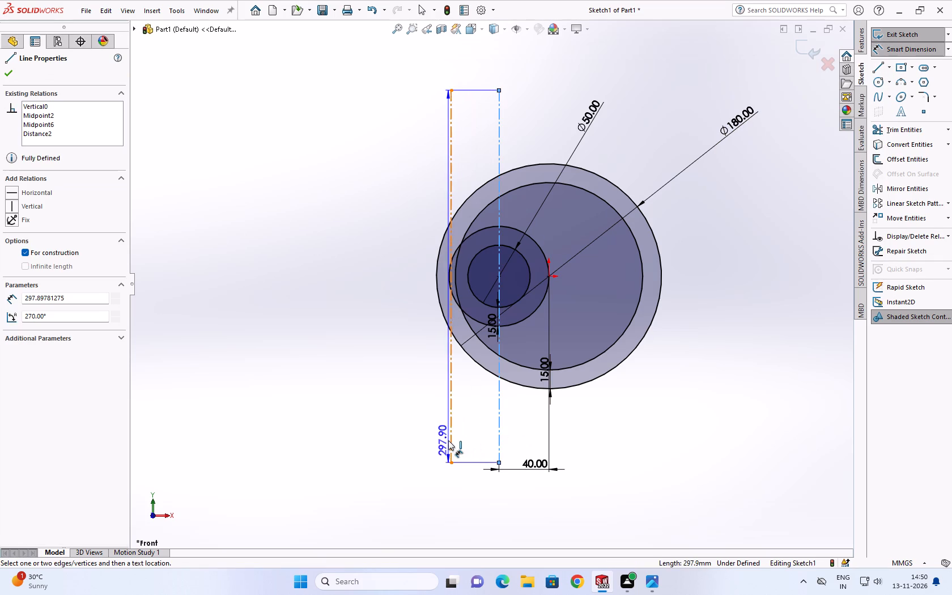
click(450, 439)
click(464, 447)
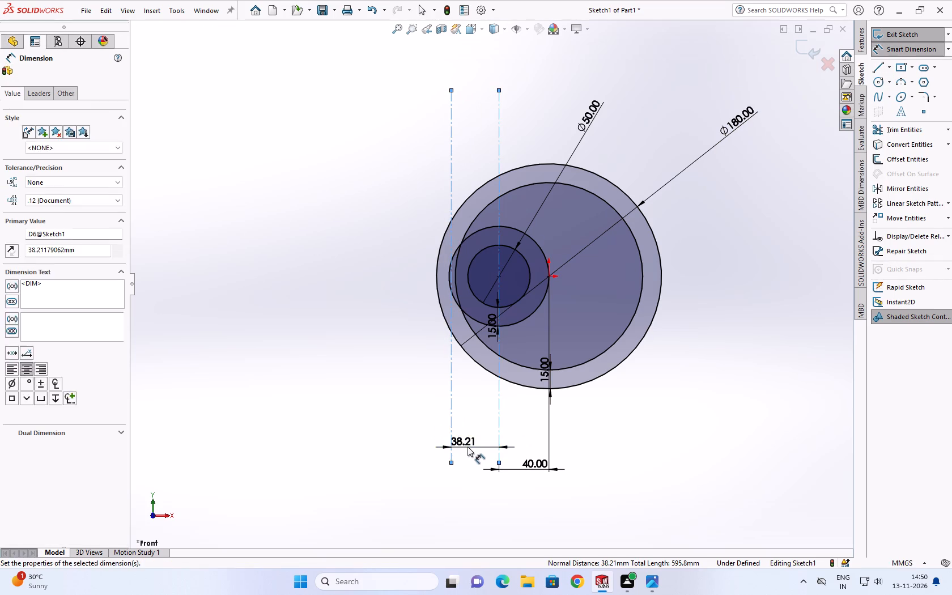
text(40)
key(Return)
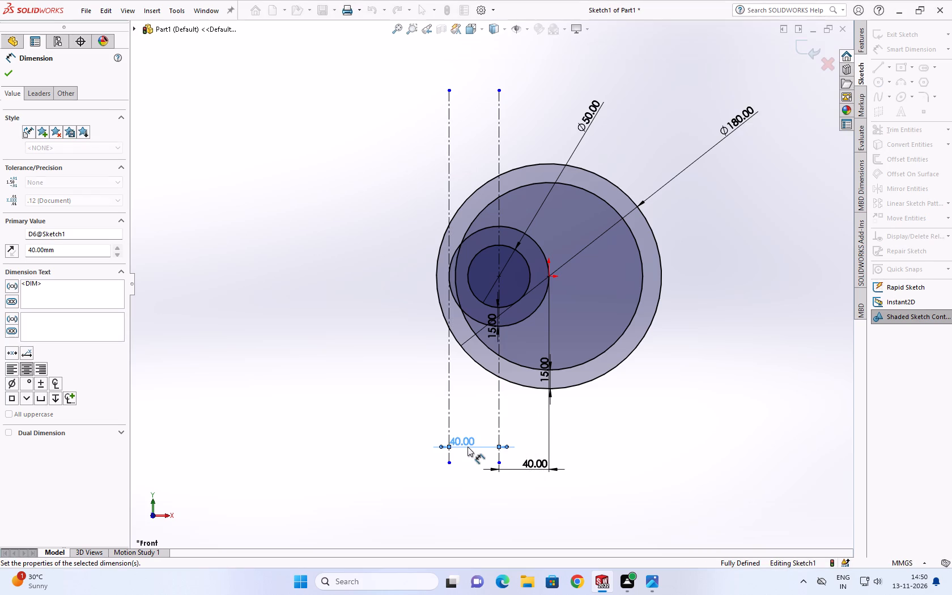
Trim the 180 mm circle, its inner offset and the 50 mm circle's outer offset back to the right-hand vertical centerline, removing their left portions.
scroll(600, 486, up, 1)
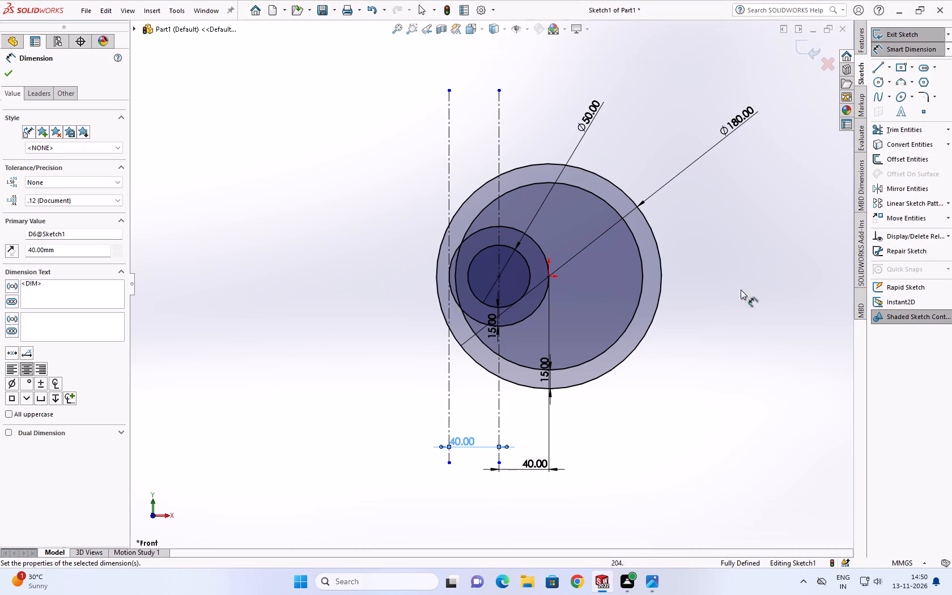
click(891, 128)
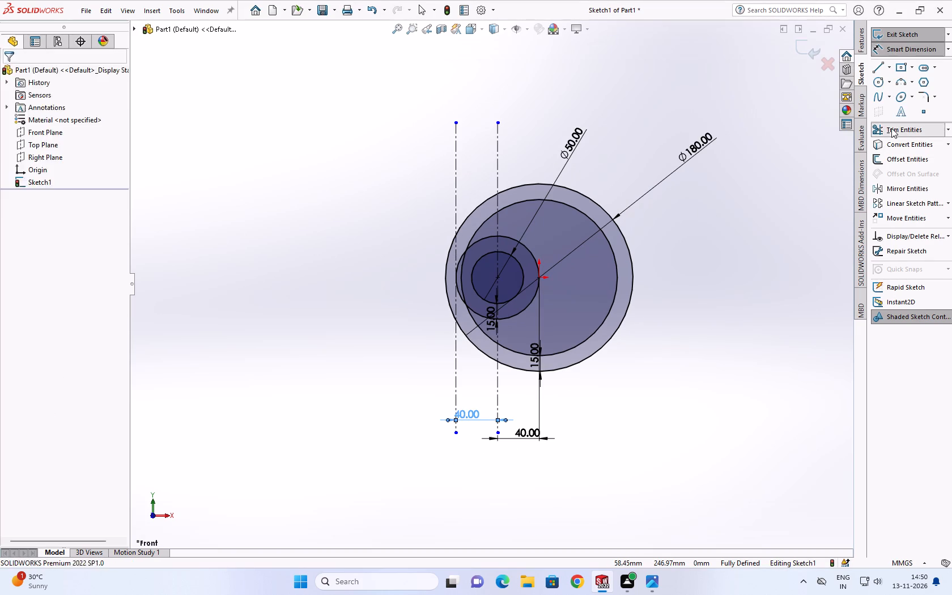
click(487, 198)
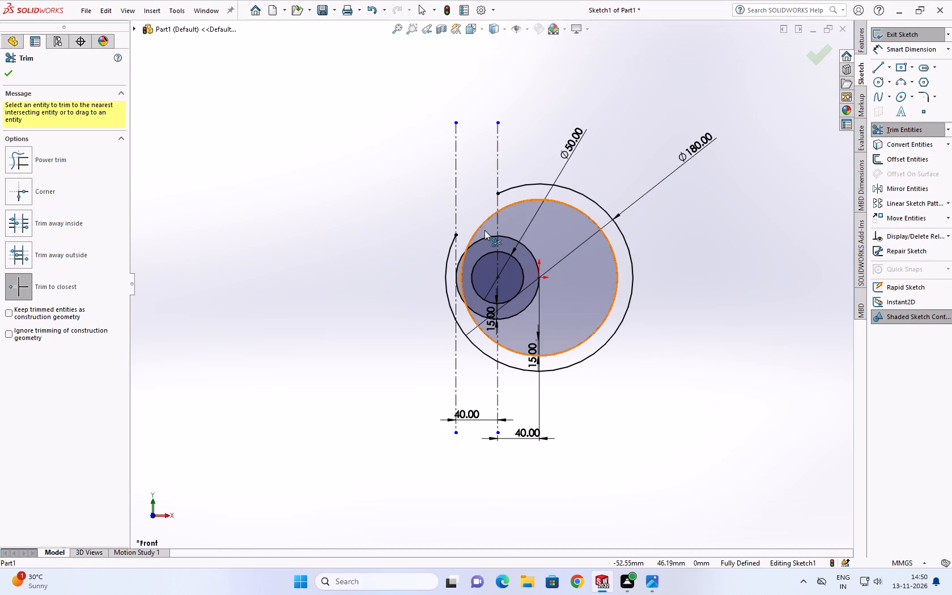
click(479, 227)
click(481, 239)
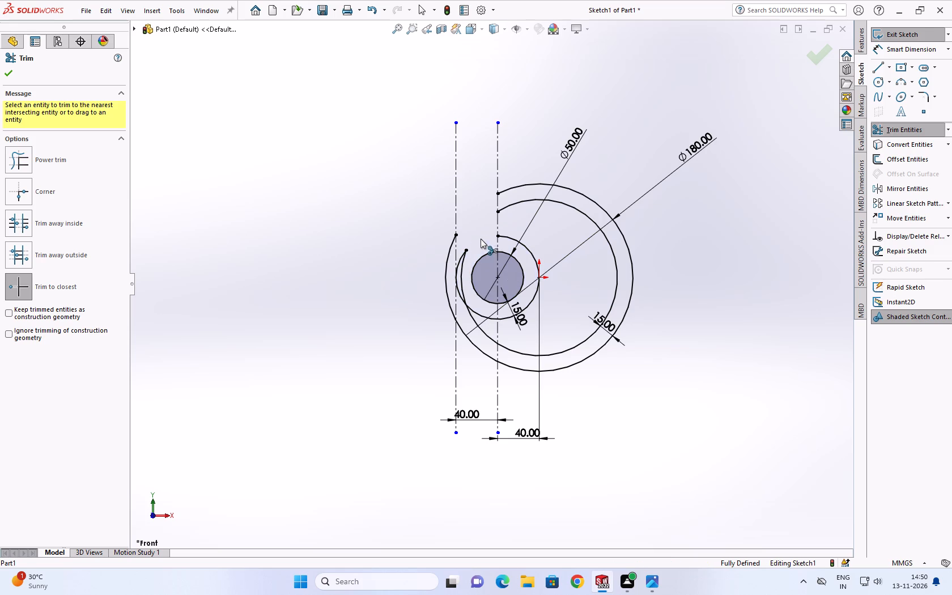
click(463, 265)
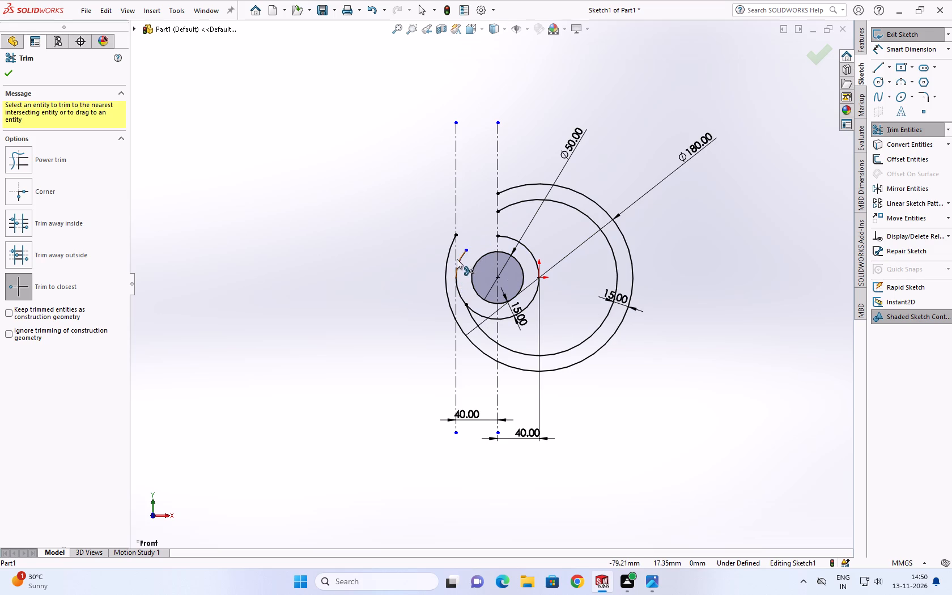
click(461, 257)
click(461, 292)
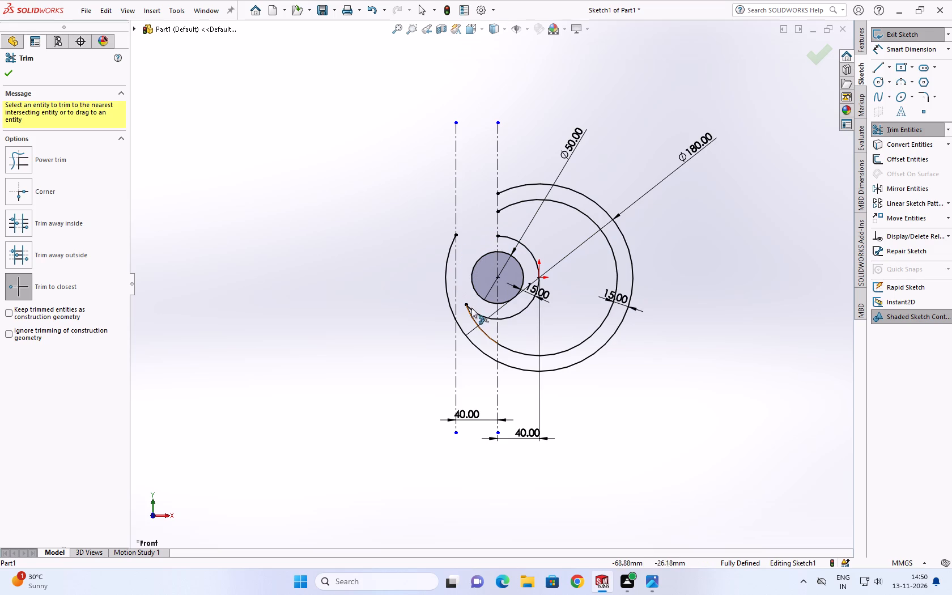
click(477, 310)
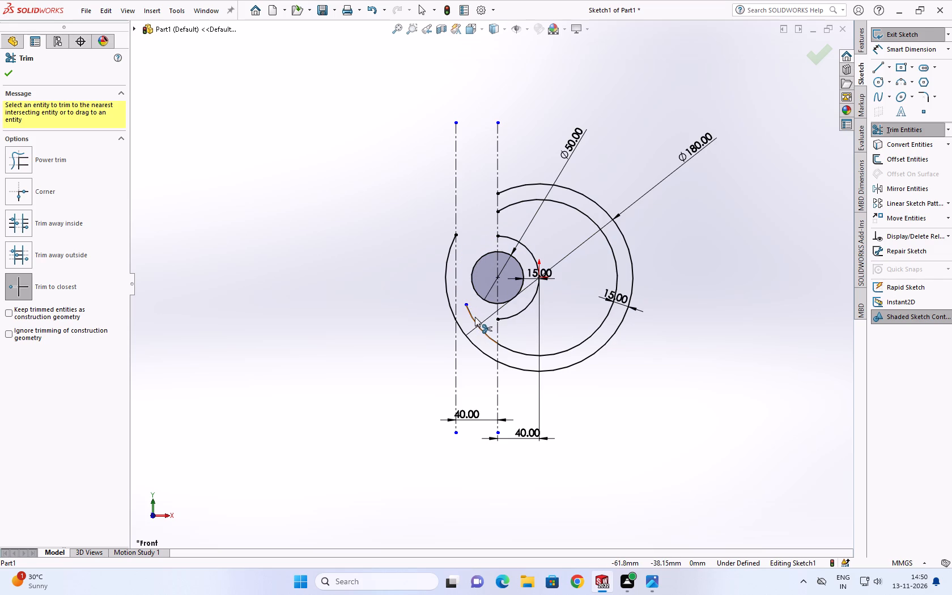
click(473, 320)
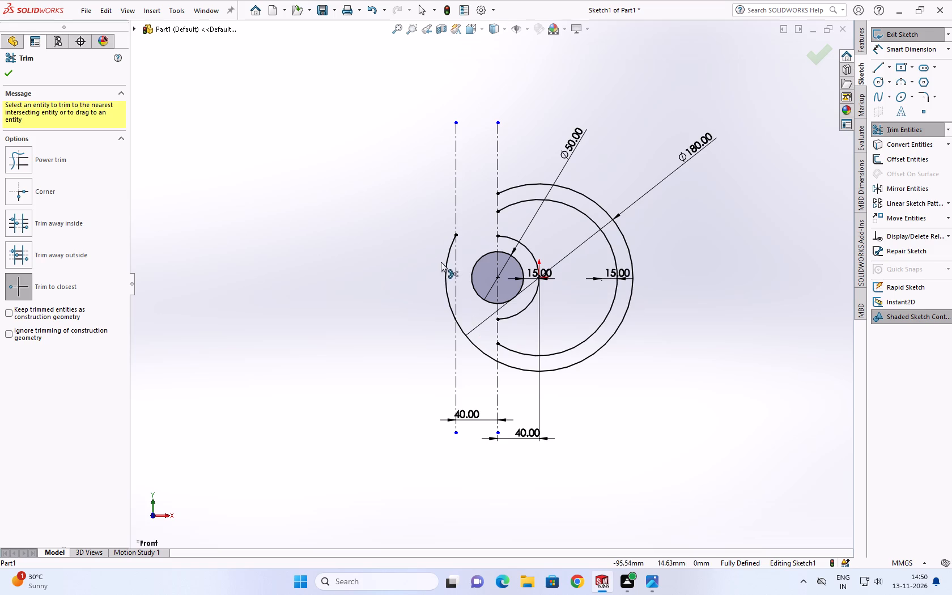
click(445, 258)
click(478, 345)
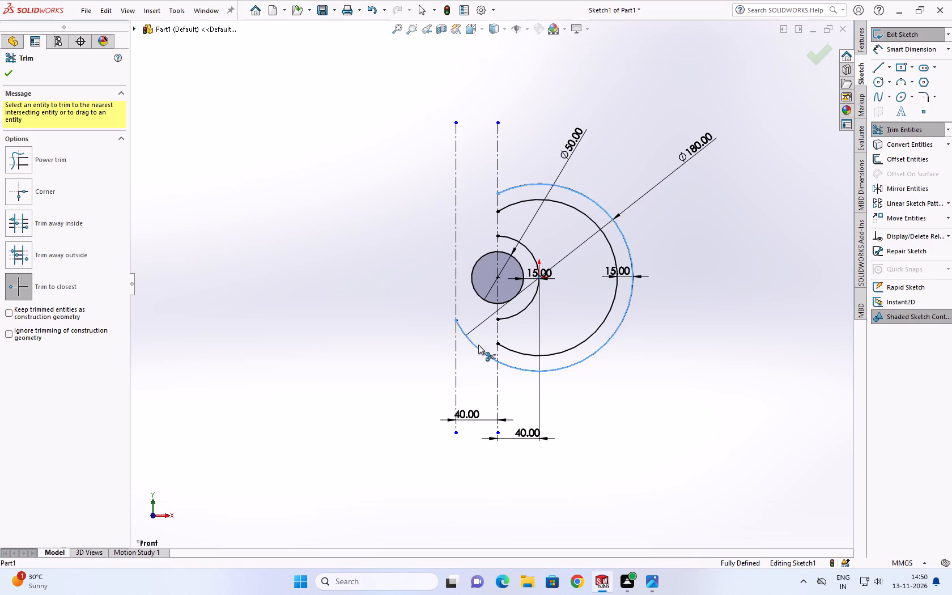
scroll(524, 328, up, 4)
scroll(511, 300, down, 8)
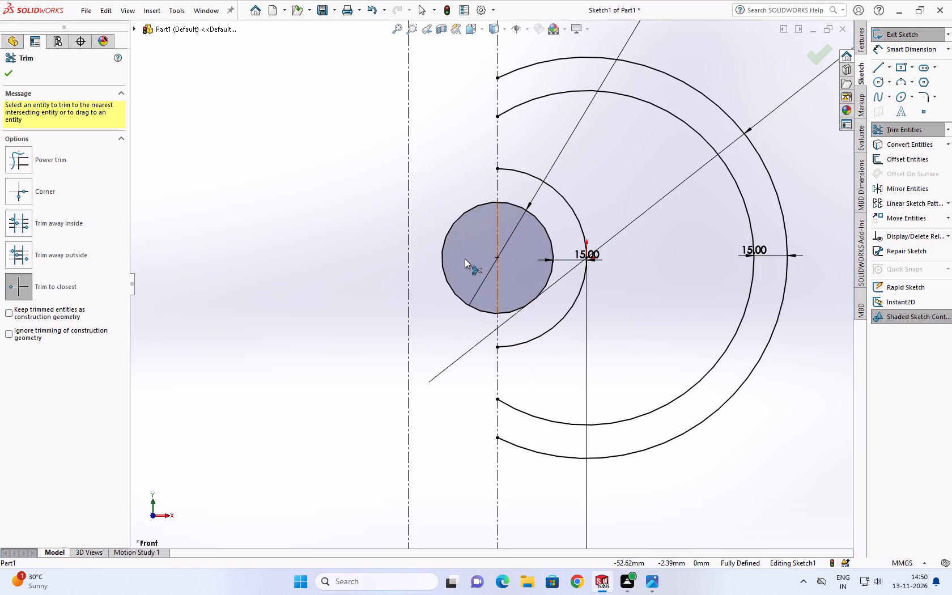
Switch to the reference drawing in Photos and examine the front view's throat profile, rim offsets, fillet radii and where the arcs meet the jaws.
click(651, 580)
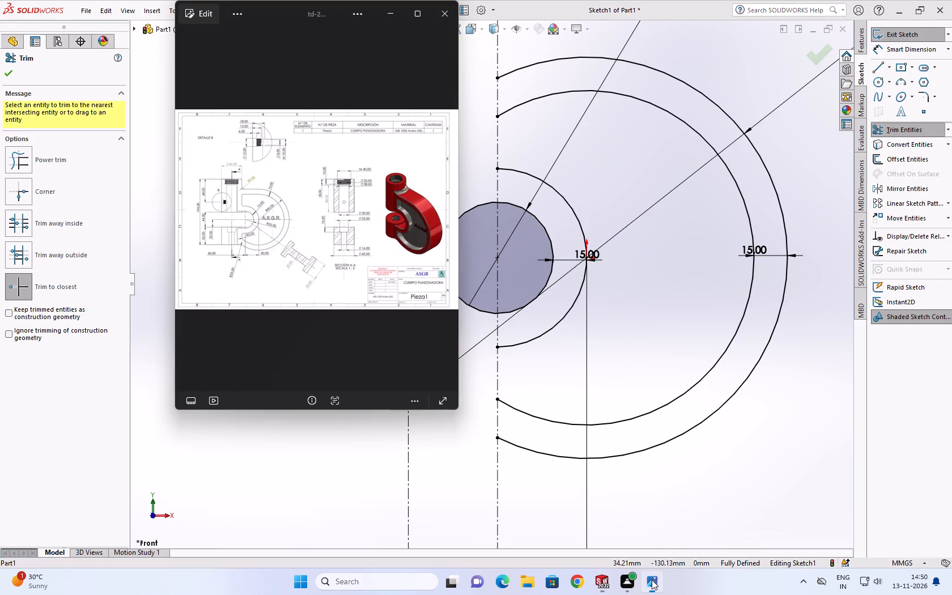
scroll(331, 258, up, 4)
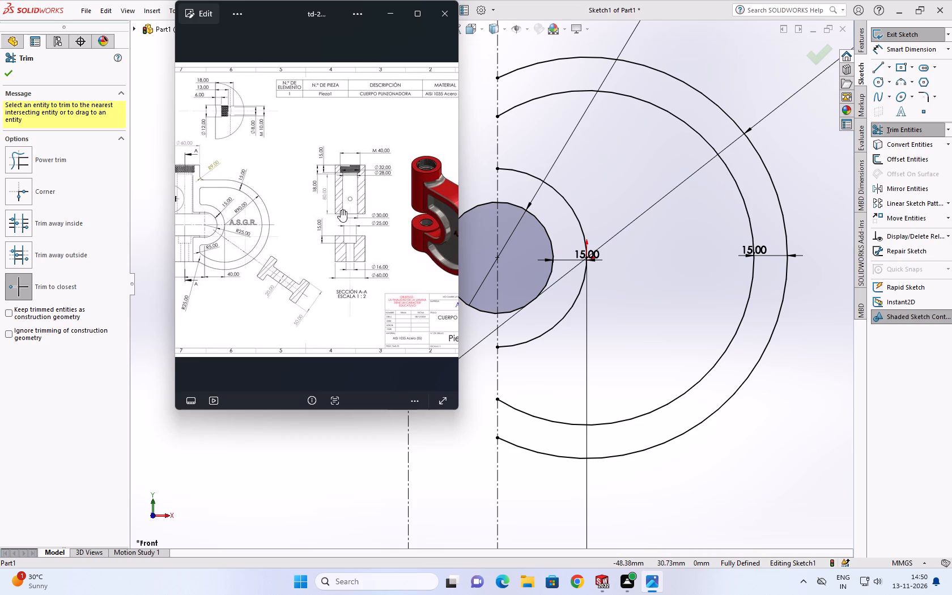
scroll(333, 210, down, 2)
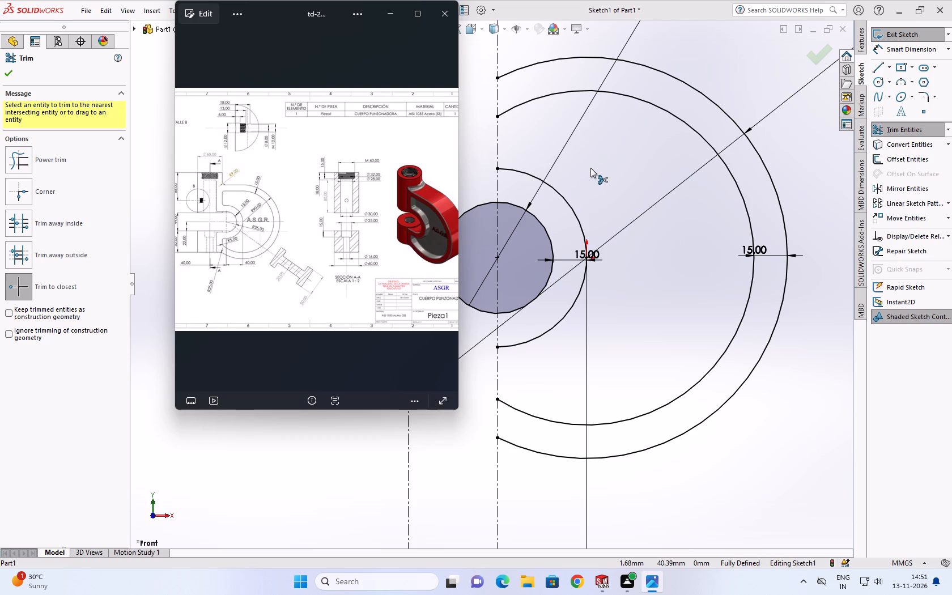
scroll(194, 229, up, 2)
scroll(333, 208, down, 2)
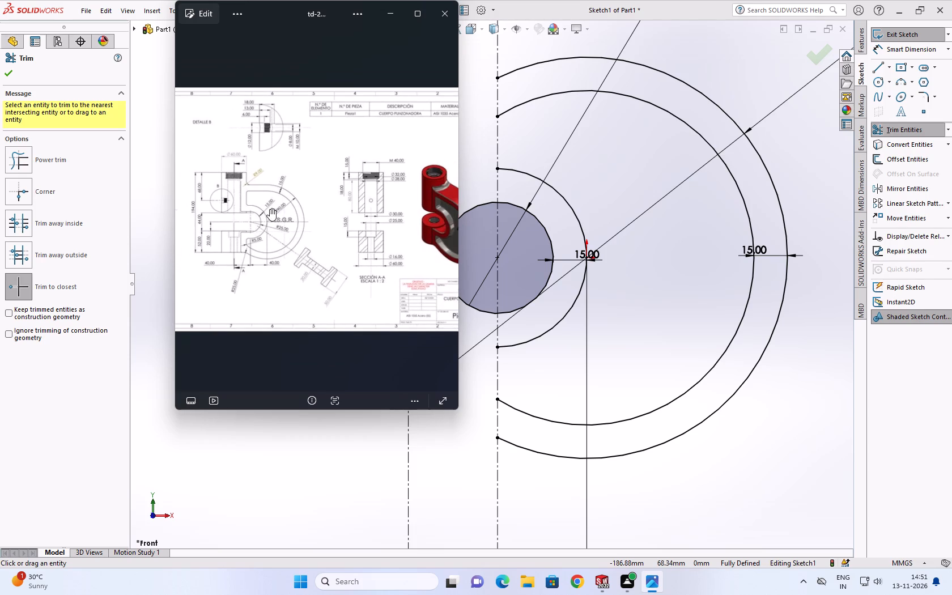
scroll(279, 205, up, 3)
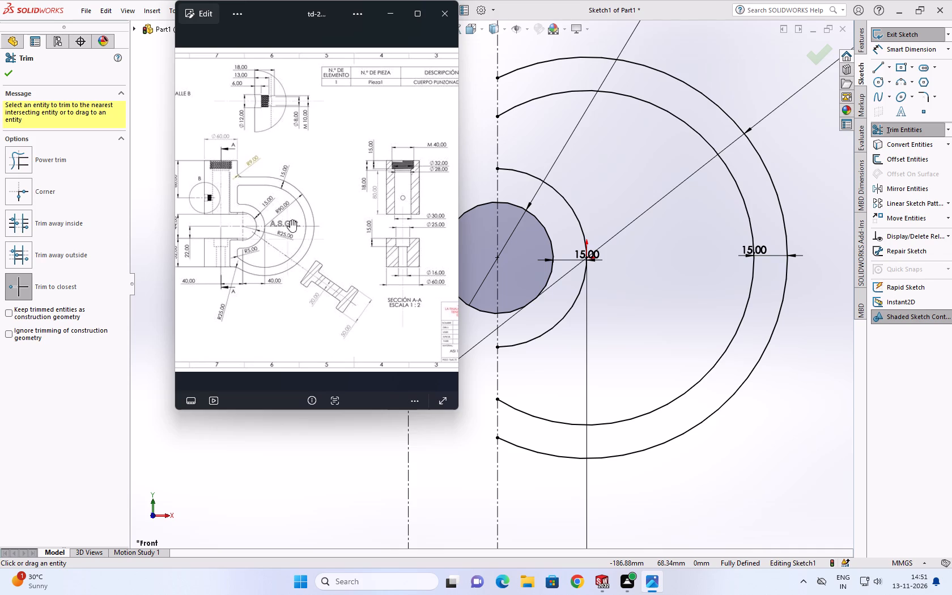
scroll(264, 265, up, 1)
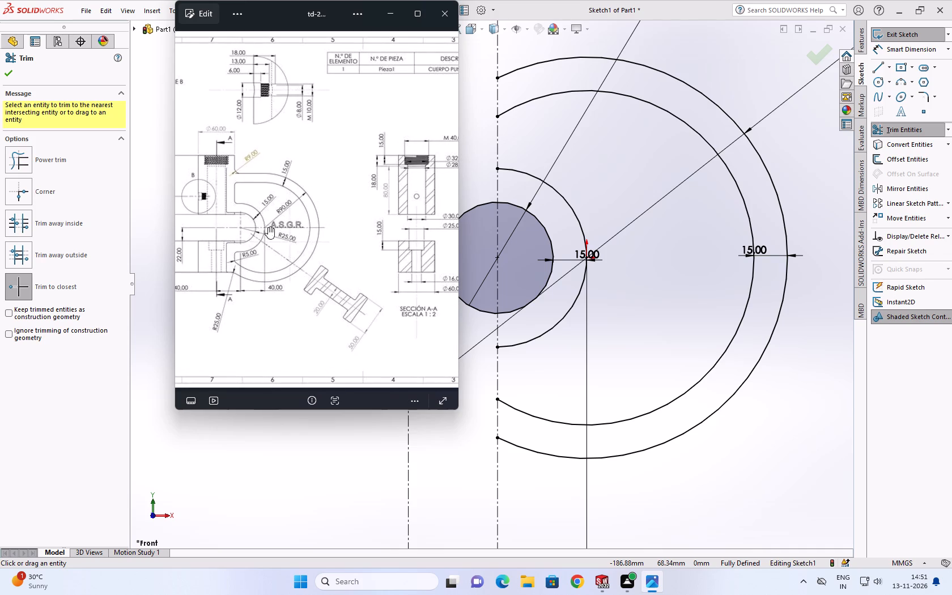
scroll(263, 227, up, 3)
scroll(236, 248, down, 4)
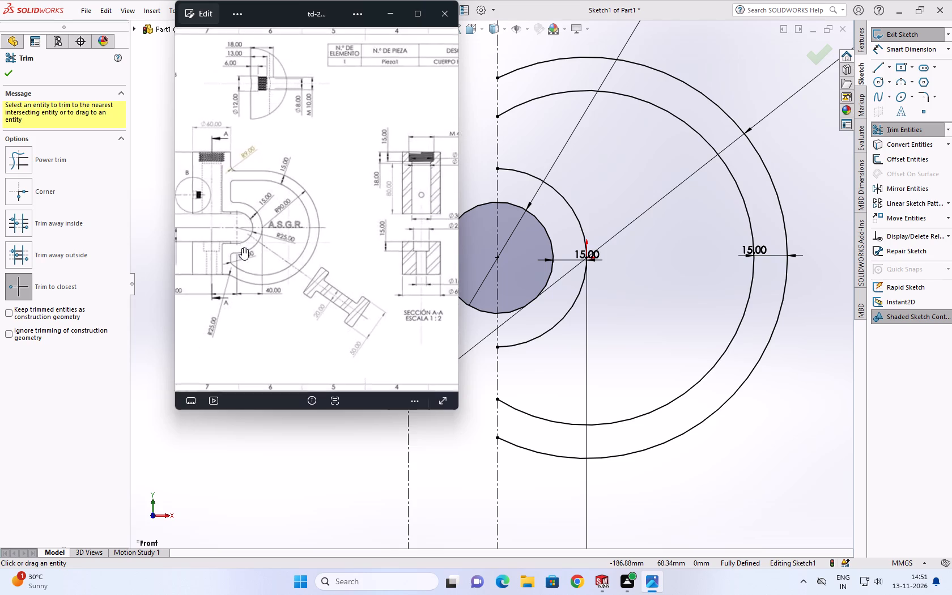
scroll(242, 248, down, 4)
scroll(263, 253, up, 10)
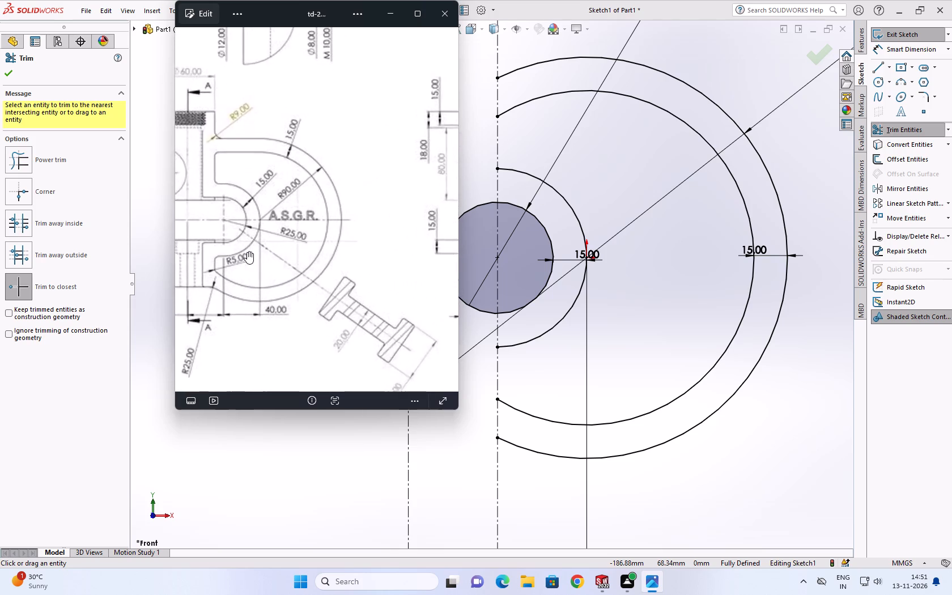
scroll(244, 257, up, 5)
scroll(211, 270, down, 2)
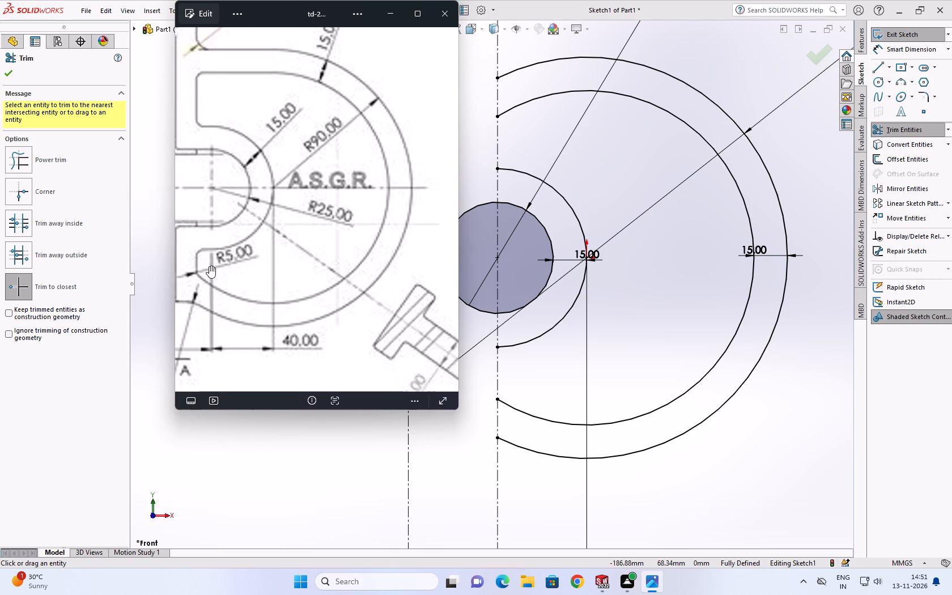
scroll(205, 246, down, 5)
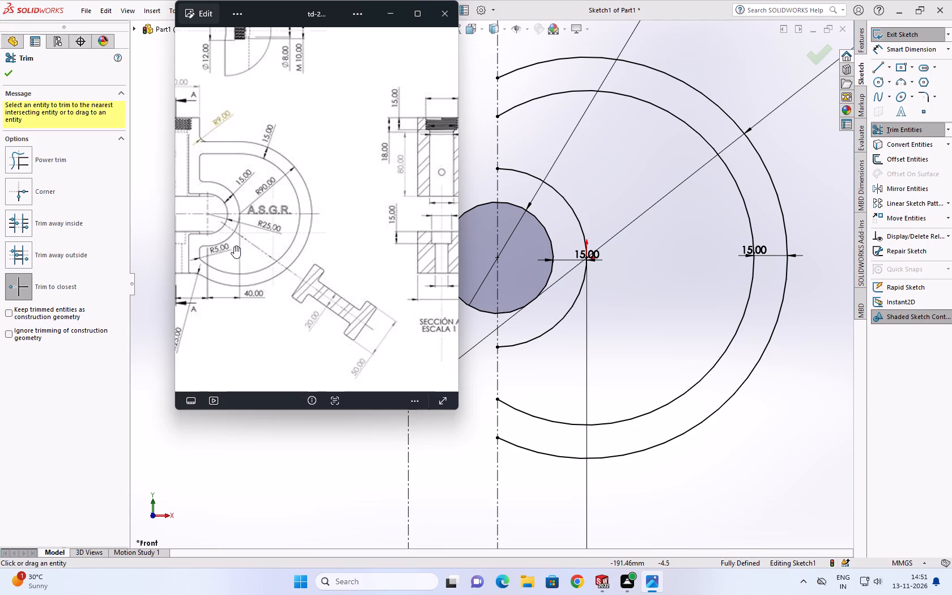
scroll(226, 237, up, 1)
scroll(224, 245, down, 6)
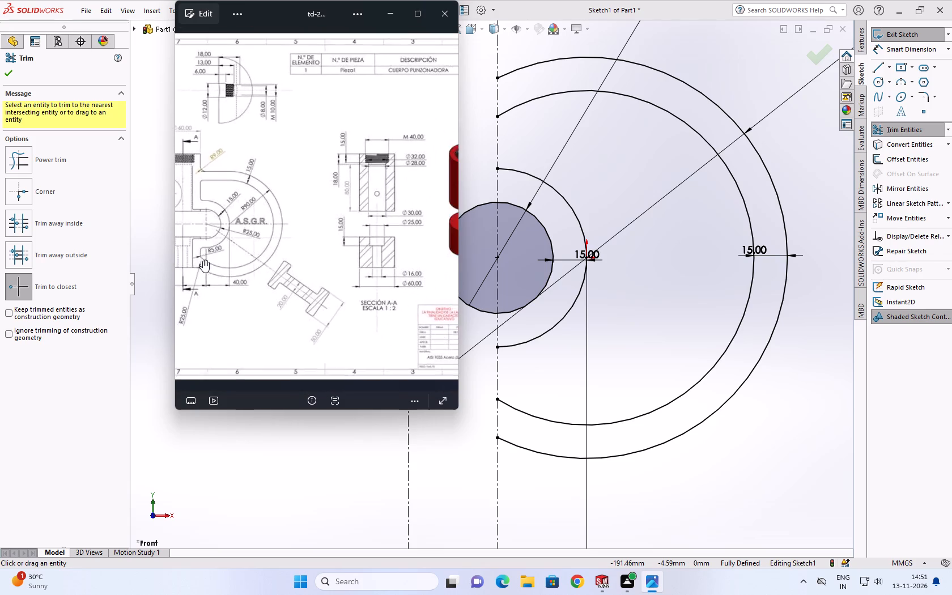
scroll(147, 226, up, 1)
scroll(219, 193, up, 2)
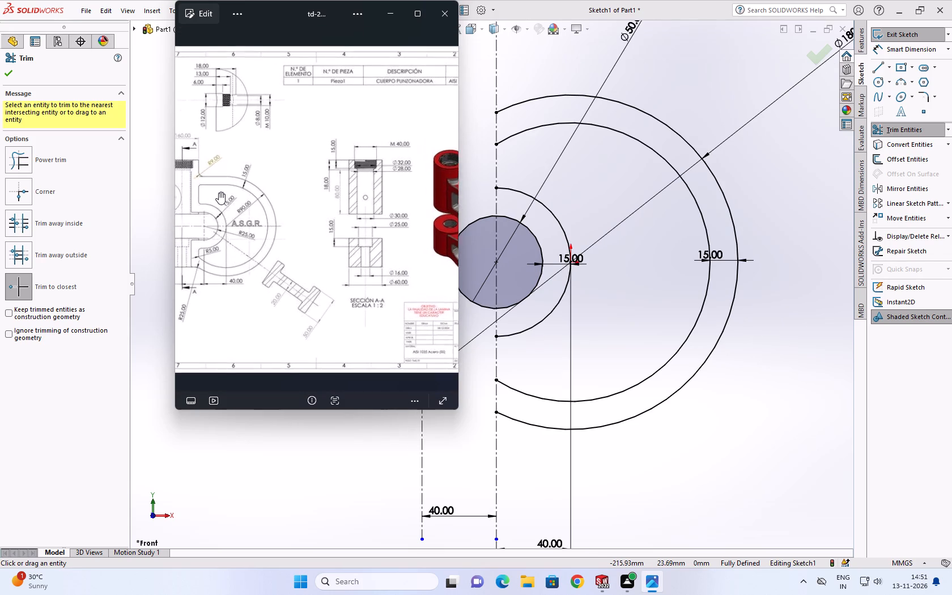
scroll(199, 175, up, 2)
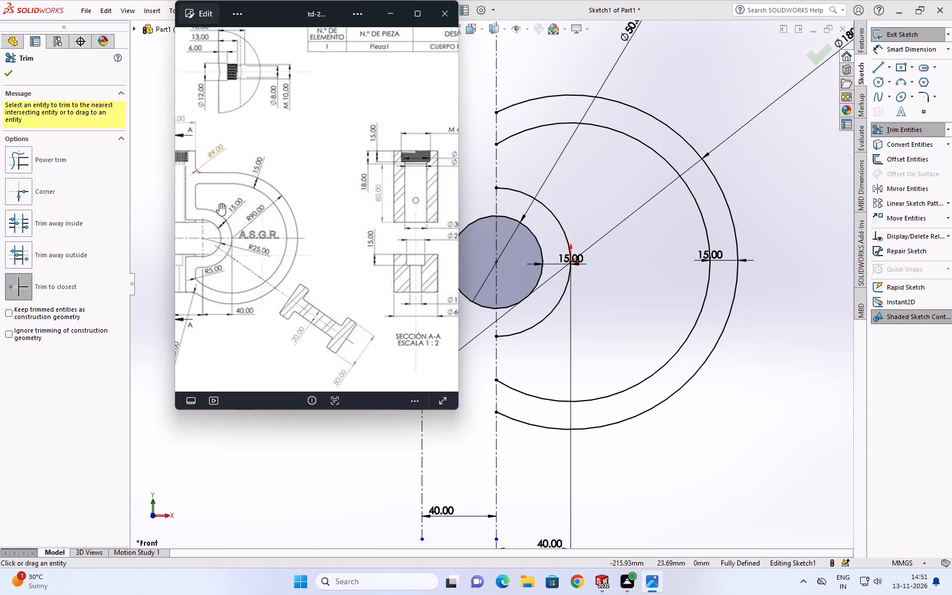
scroll(372, 206, up, 1)
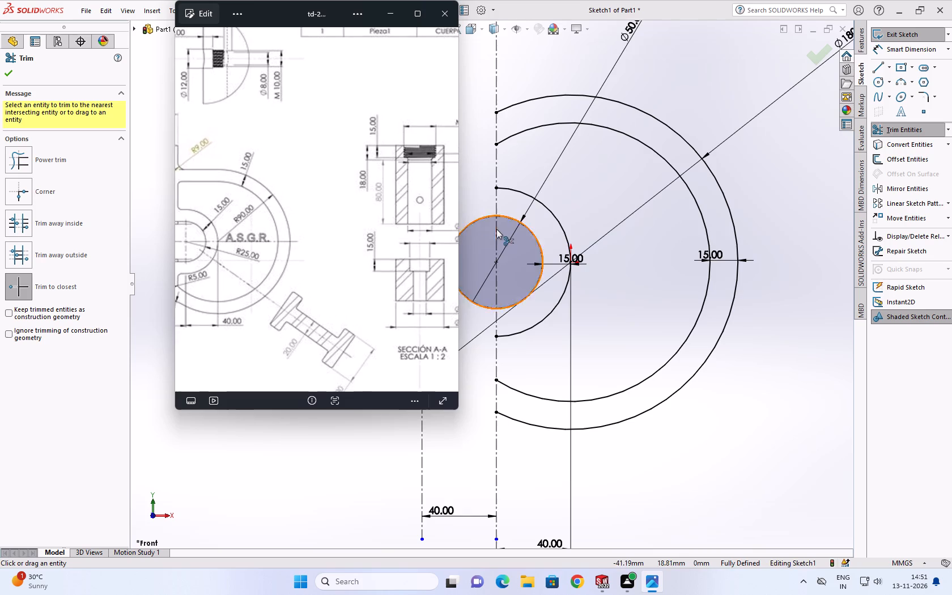
scroll(477, 236, down, 1)
scroll(283, 249, down, 5)
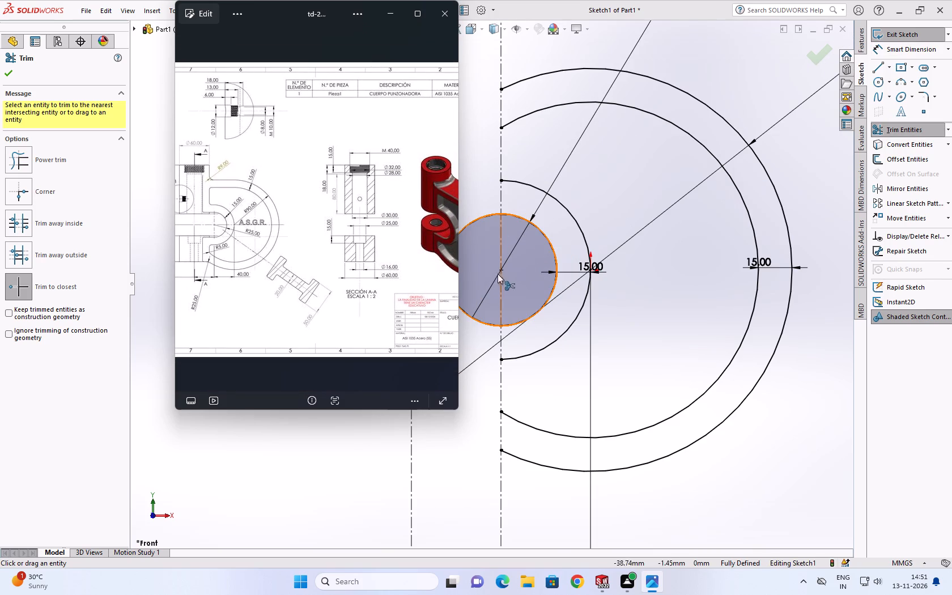
Back in SOLIDWORKS, trim away the left half of the 50 mm circle at the right-hand vertical centerline and finish trimming.
click(470, 316)
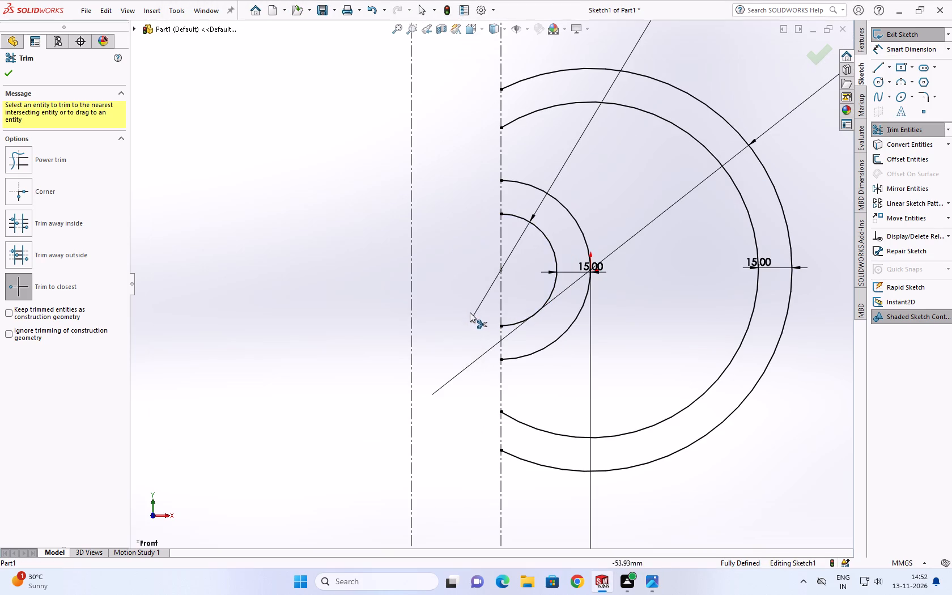
scroll(438, 239, up, 4)
scroll(513, 204, down, 1)
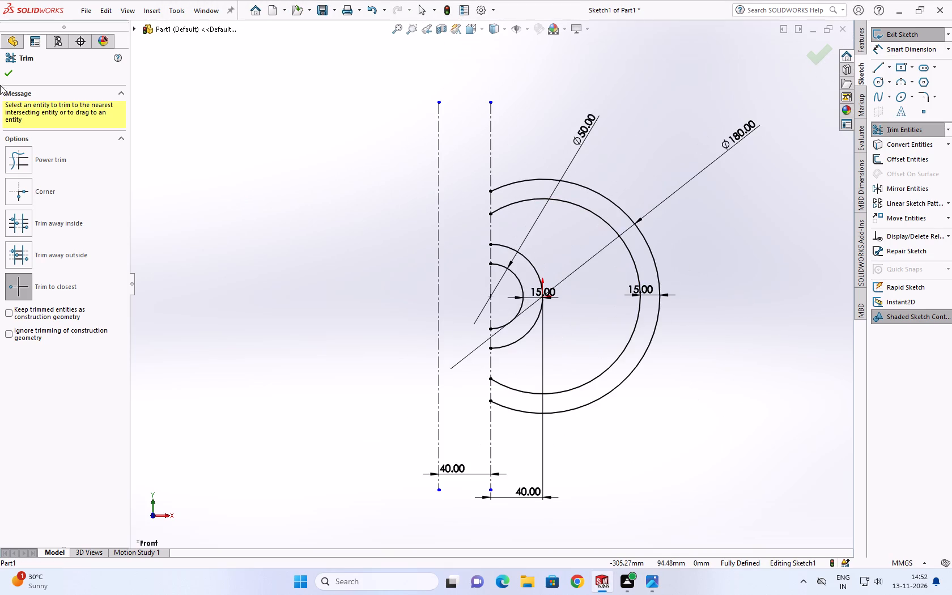
click(6, 75)
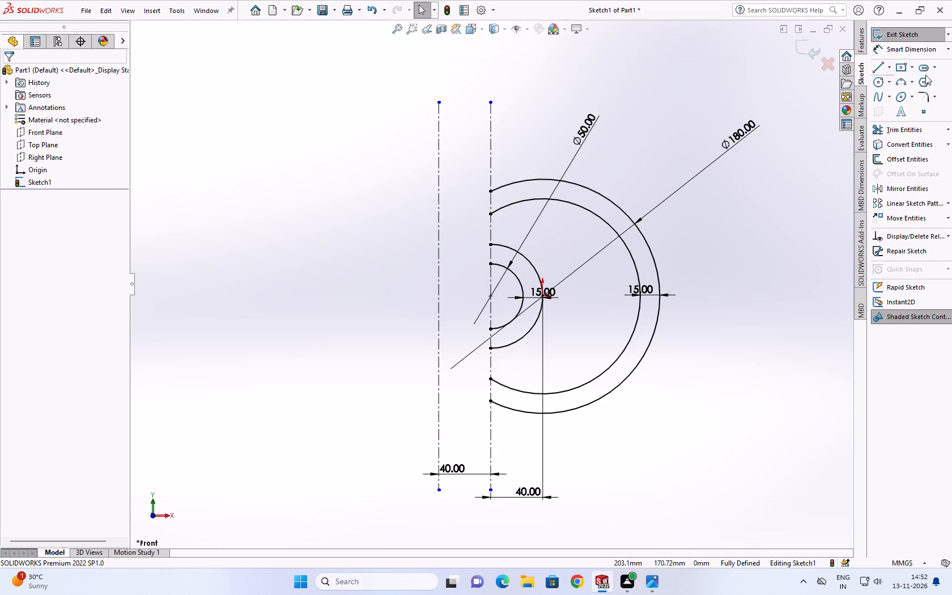
Switch to the reference drawing in Photos and examine the front view's throat and rim arcs, the section view and the 3D view.
click(903, 80)
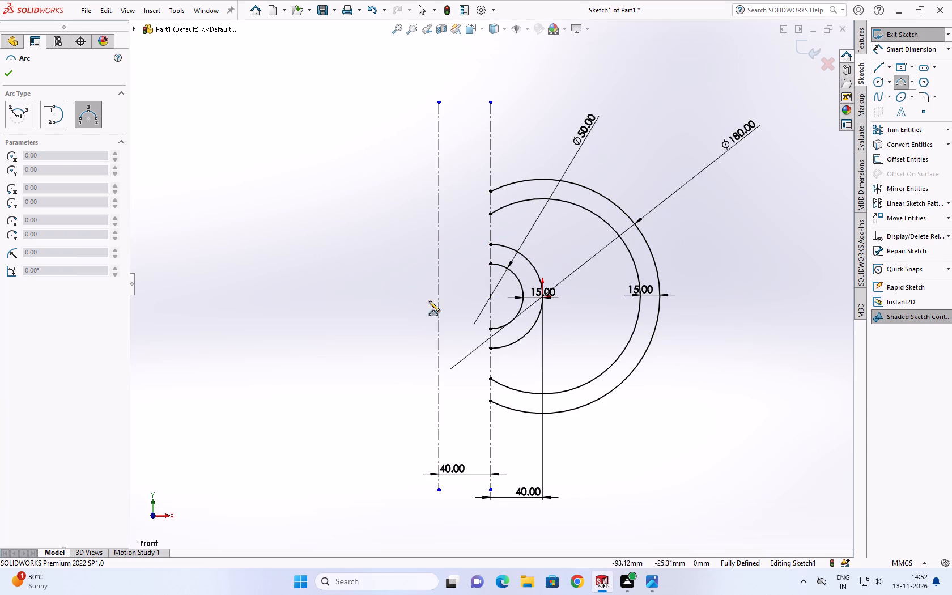
click(644, 580)
scroll(233, 195, up, 2)
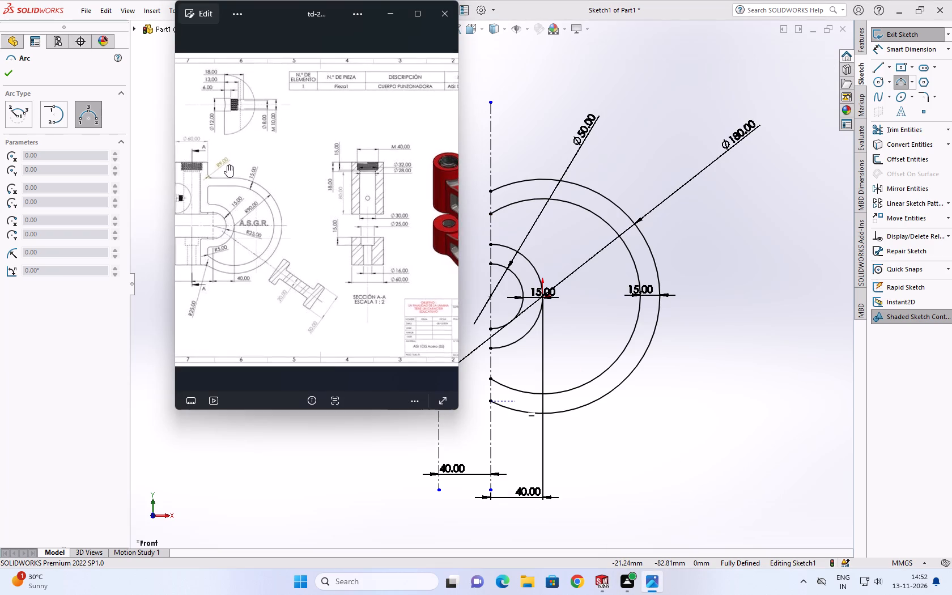
scroll(227, 185, up, 4)
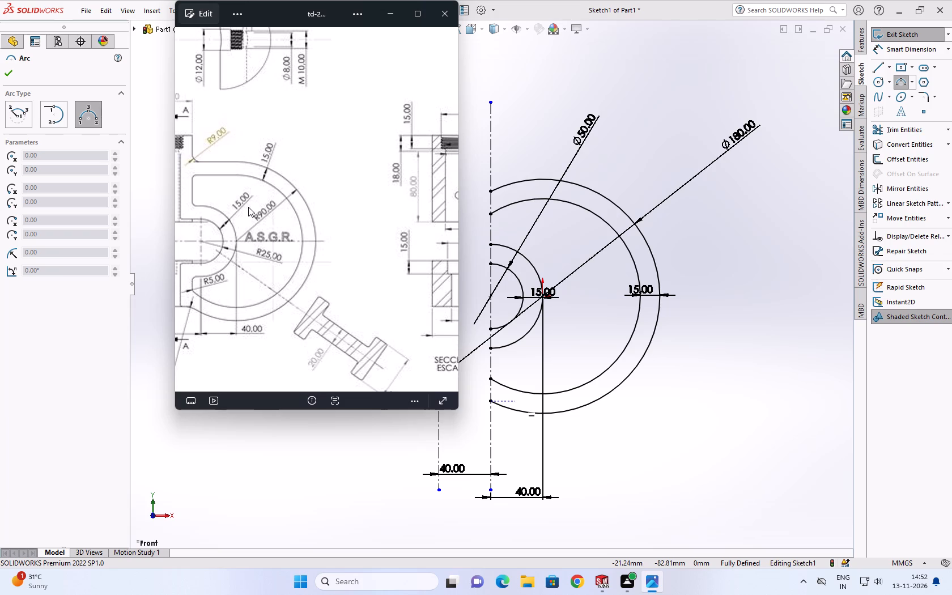
scroll(256, 190, up, 1)
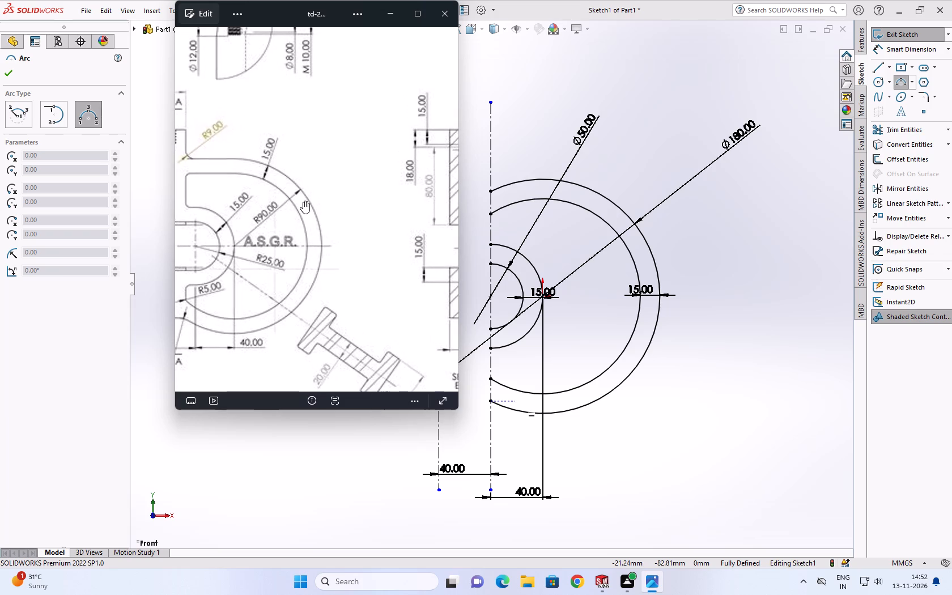
scroll(301, 205, down, 14)
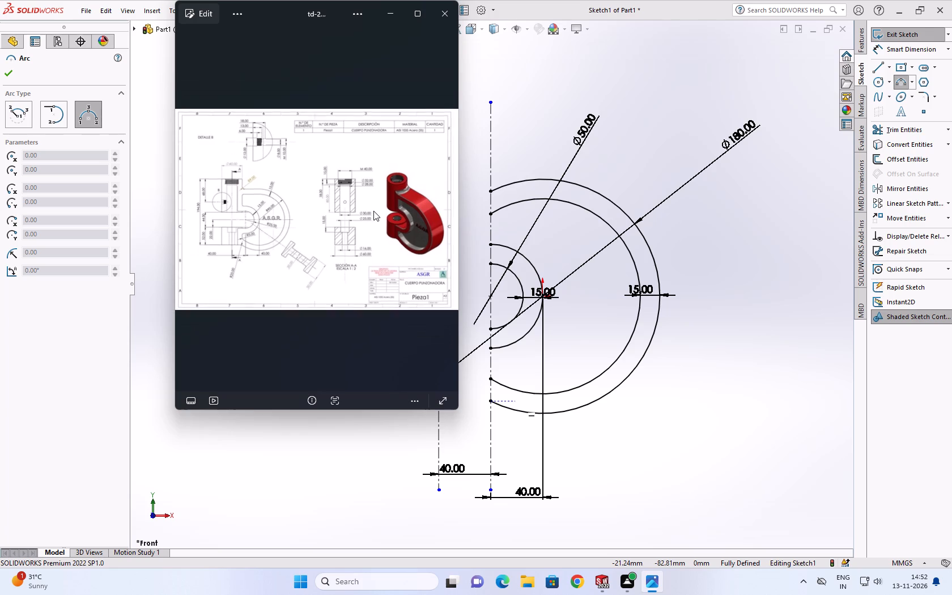
scroll(415, 203, down, 2)
scroll(410, 202, up, 6)
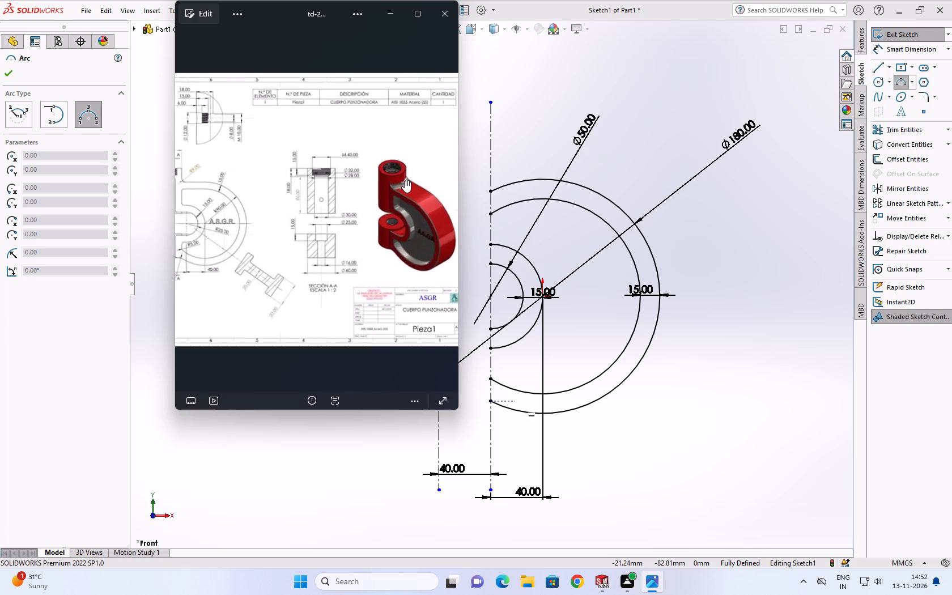
scroll(405, 211, up, 2)
scroll(405, 205, down, 6)
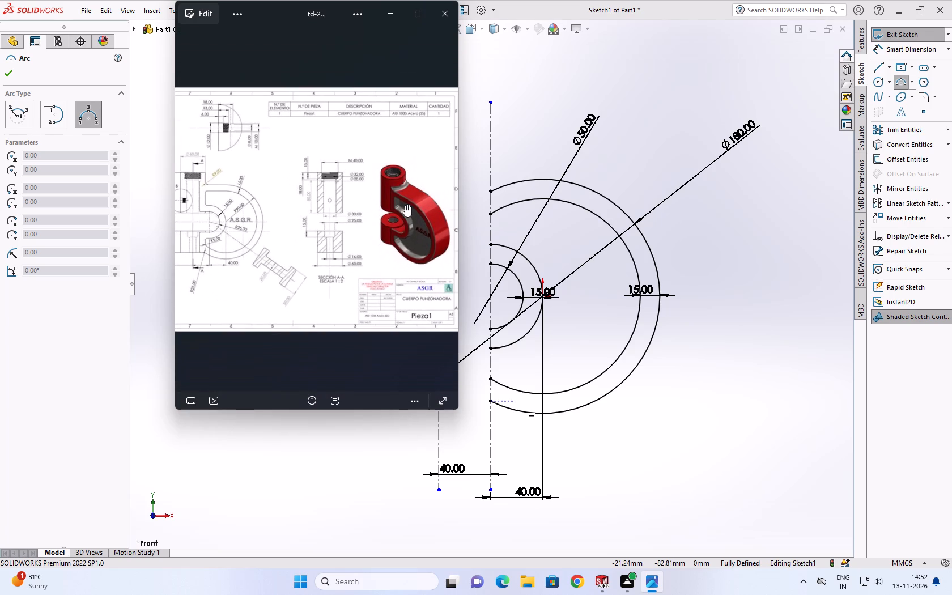
scroll(223, 223, up, 5)
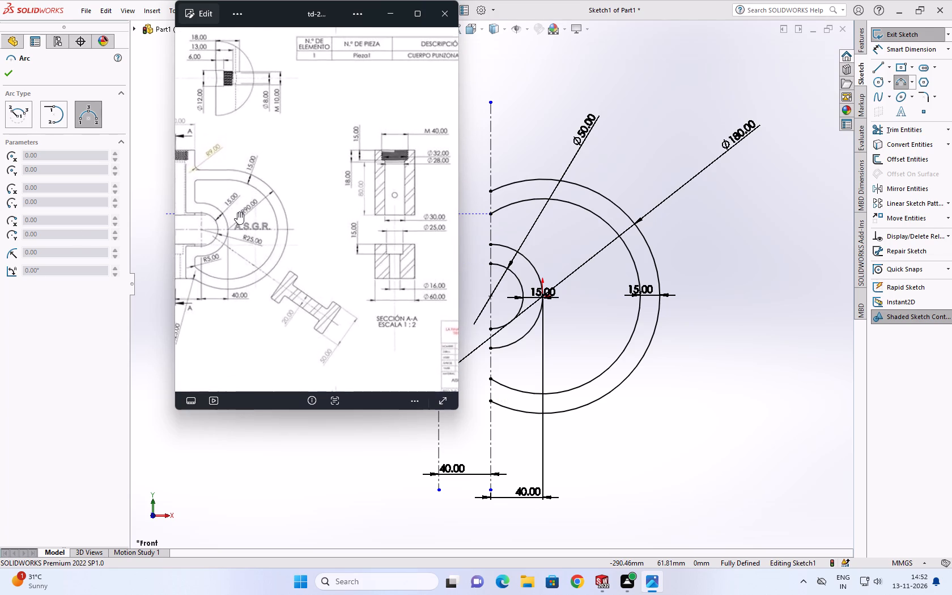
scroll(237, 212, up, 7)
scroll(239, 198, down, 8)
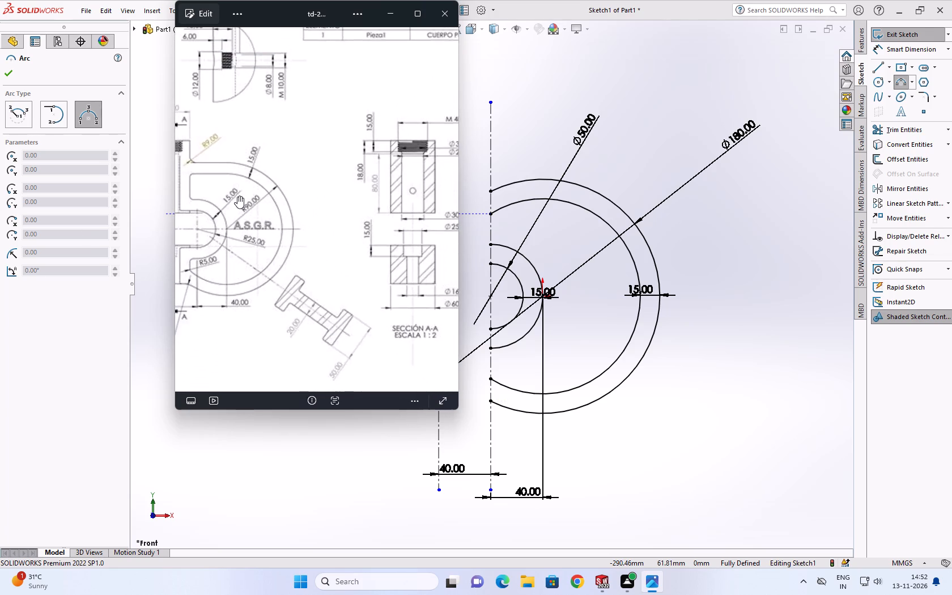
scroll(198, 204, down, 2)
scroll(198, 200, up, 3)
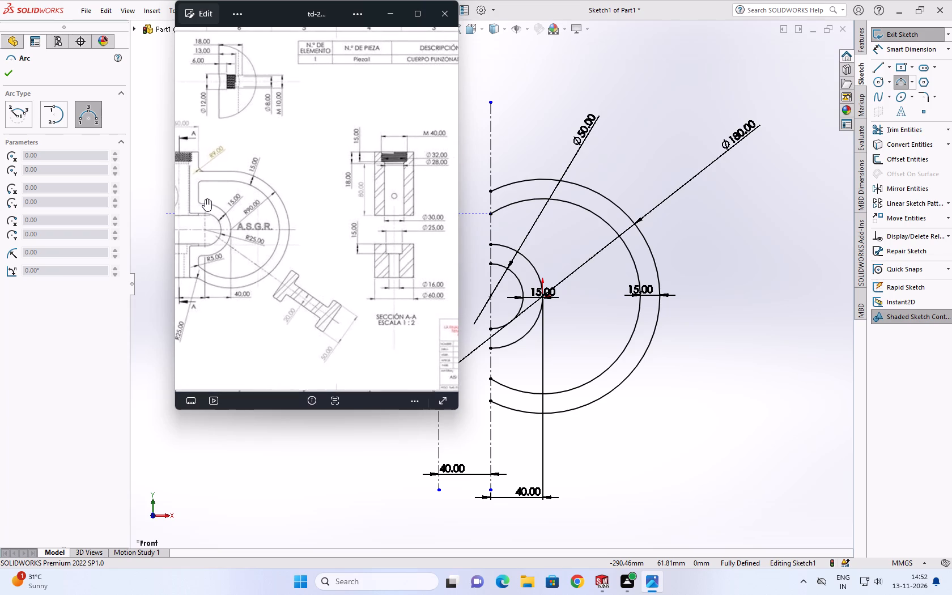
scroll(205, 199, down, 3)
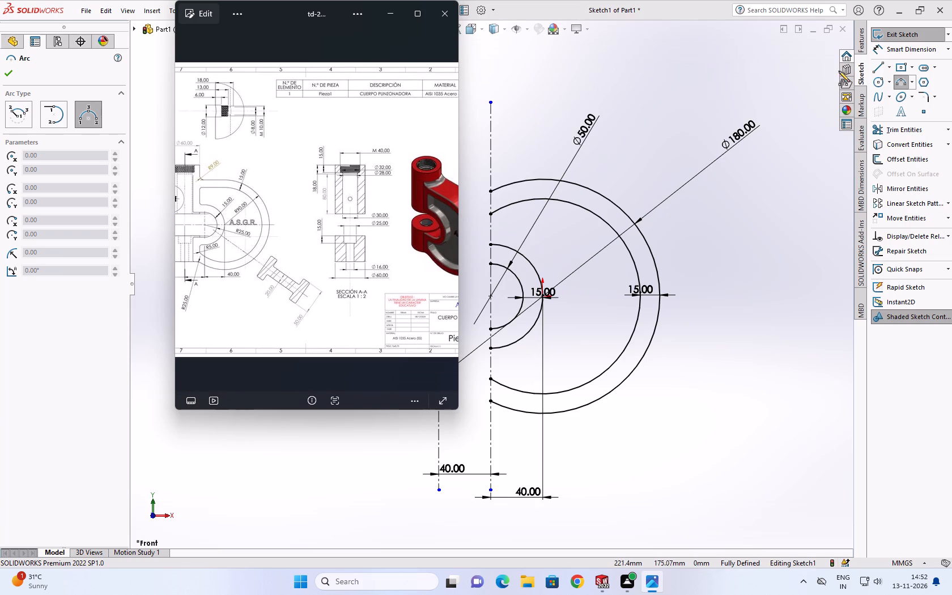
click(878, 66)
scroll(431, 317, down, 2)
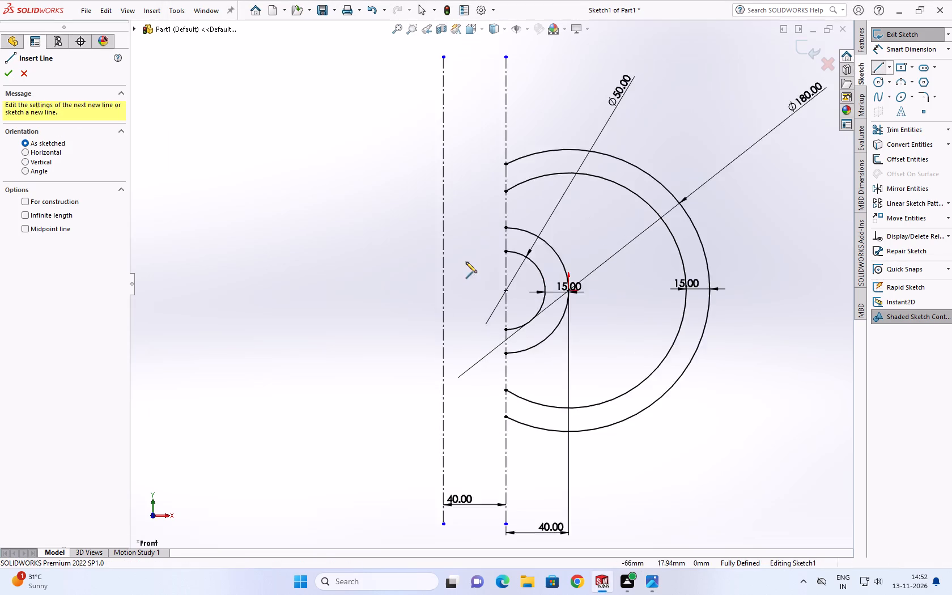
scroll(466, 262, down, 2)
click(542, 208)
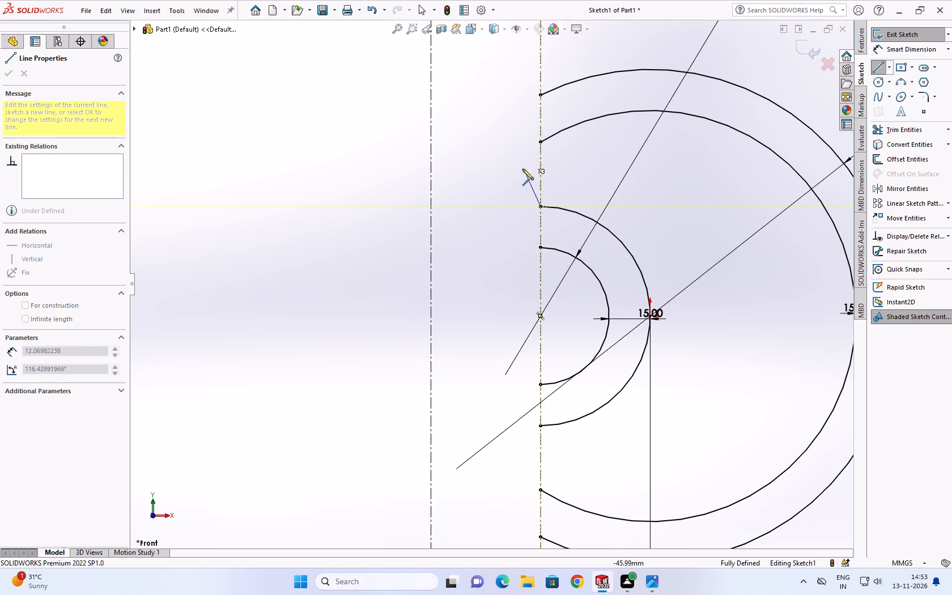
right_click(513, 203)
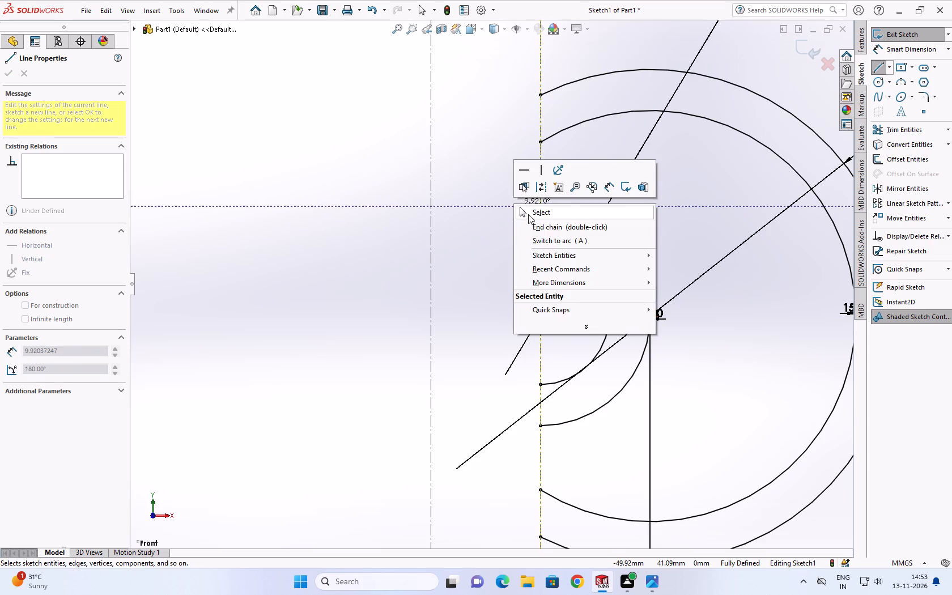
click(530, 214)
Return to the reference drawing in Photos and examine how the front view's rim and throat arcs join the jaws, including offsets and fillet radii.
click(651, 585)
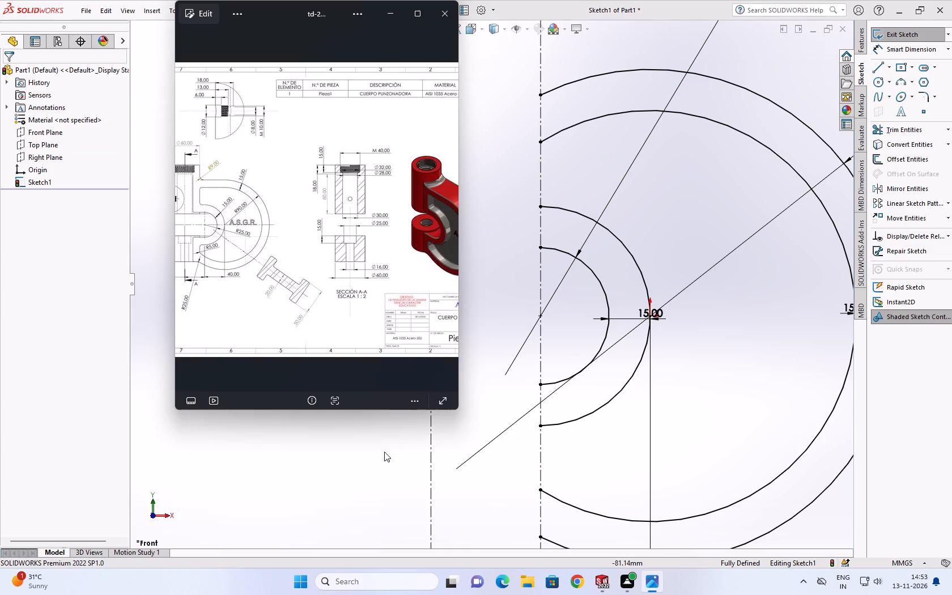
scroll(222, 229, up, 4)
scroll(194, 215, down, 10)
scroll(253, 214, up, 2)
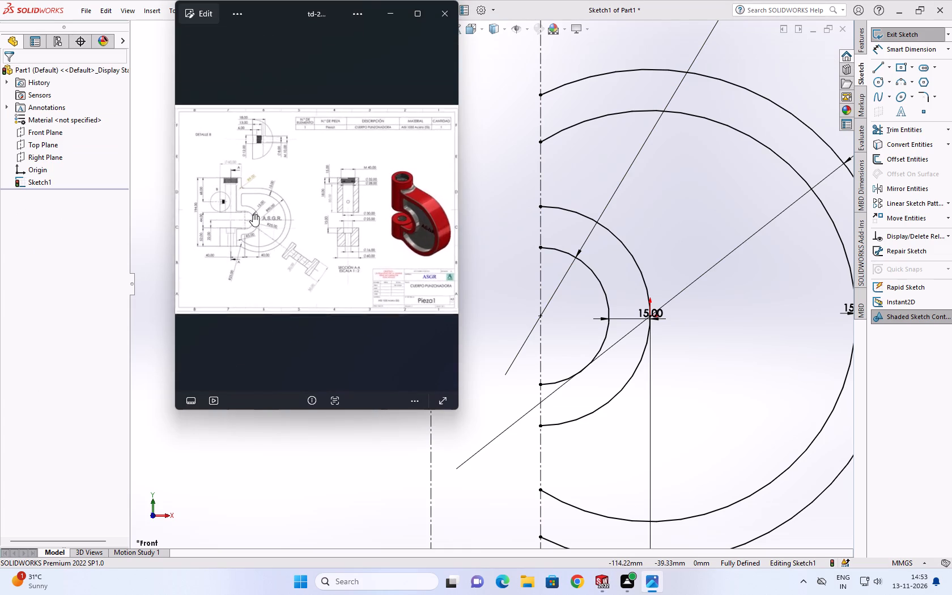
scroll(247, 212, up, 8)
scroll(366, 192, down, 6)
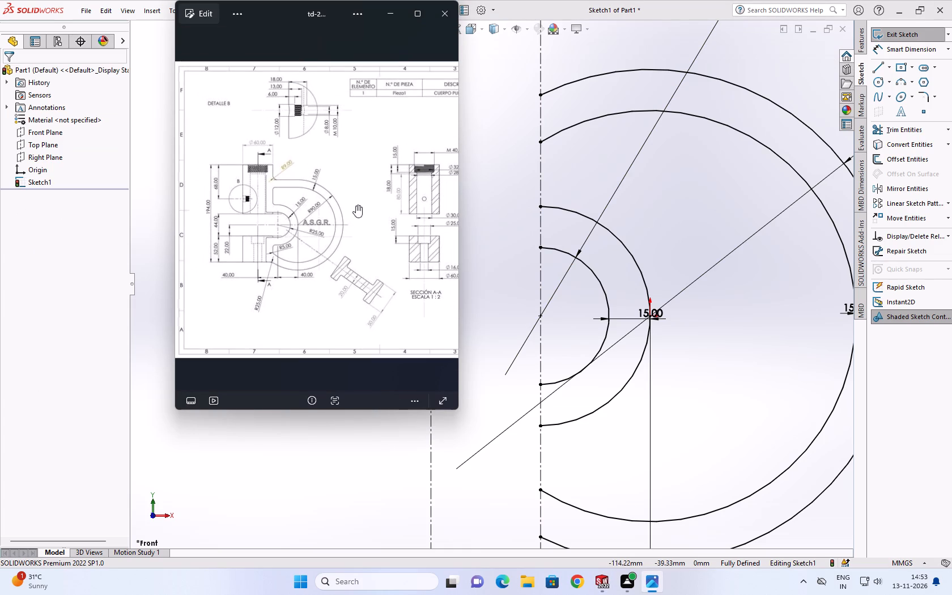
scroll(413, 198, up, 3)
scroll(365, 199, down, 5)
scroll(441, 236, down, 2)
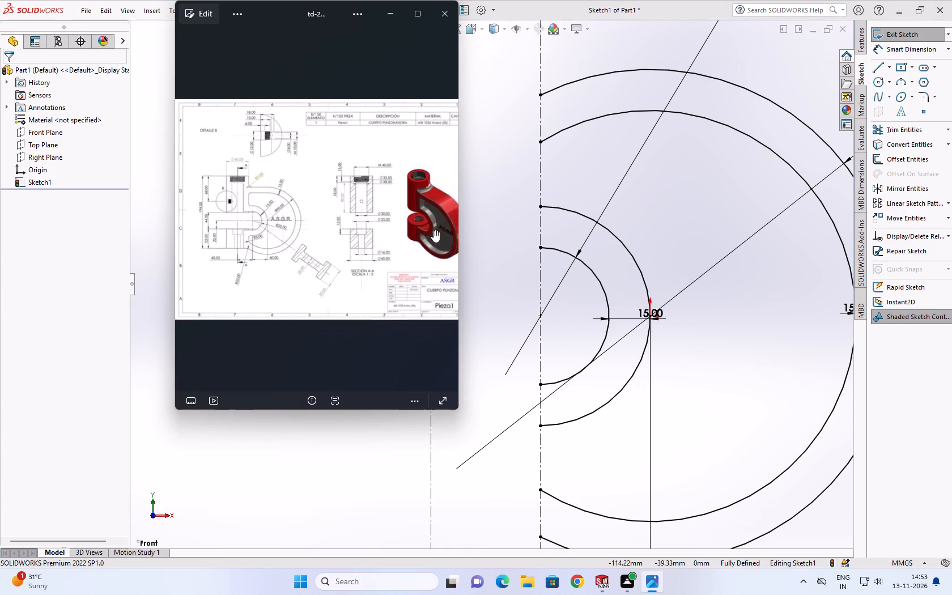
scroll(432, 228, down, 1)
scroll(360, 206, up, 3)
scroll(326, 231, down, 3)
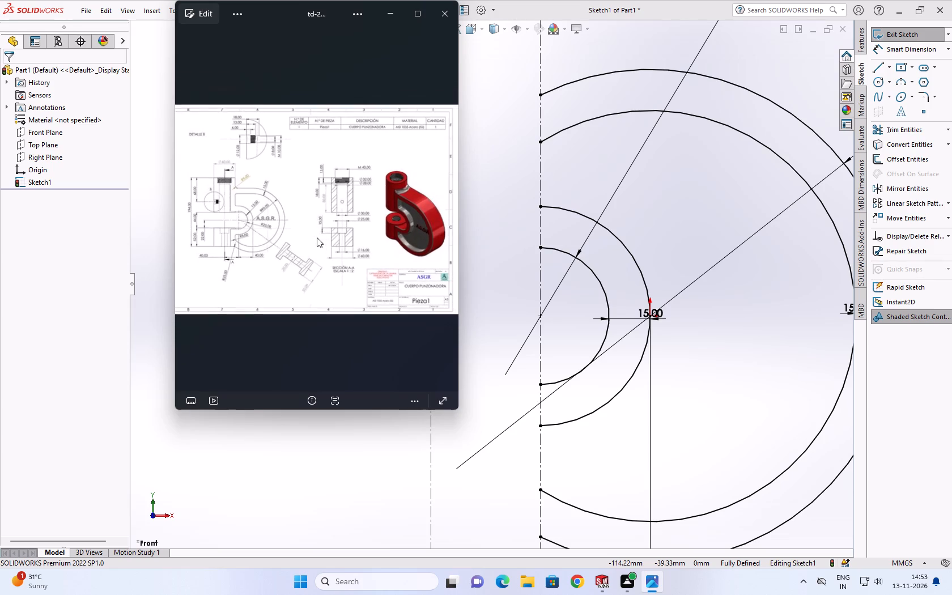
scroll(257, 201, down, 4)
scroll(260, 210, up, 2)
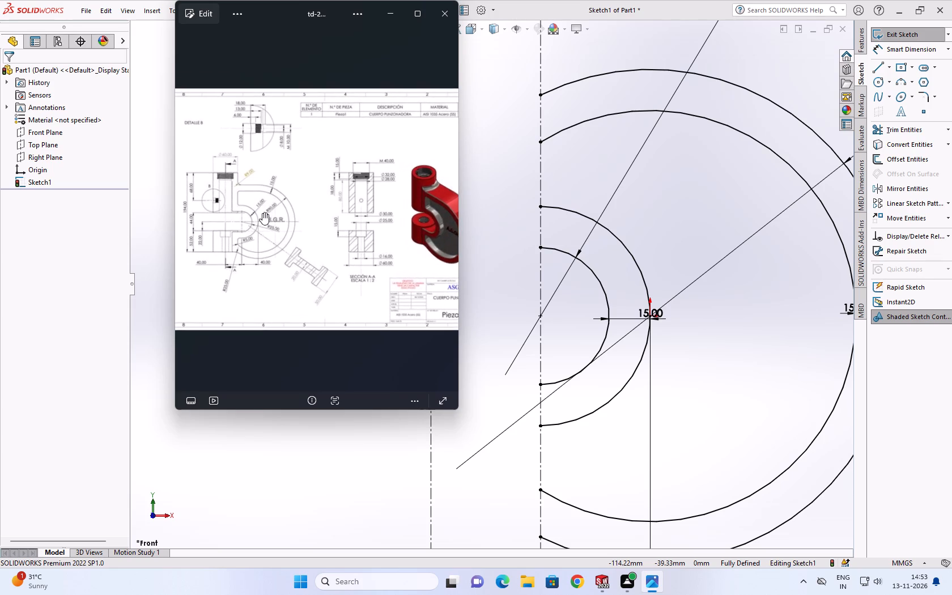
scroll(263, 218, up, 2)
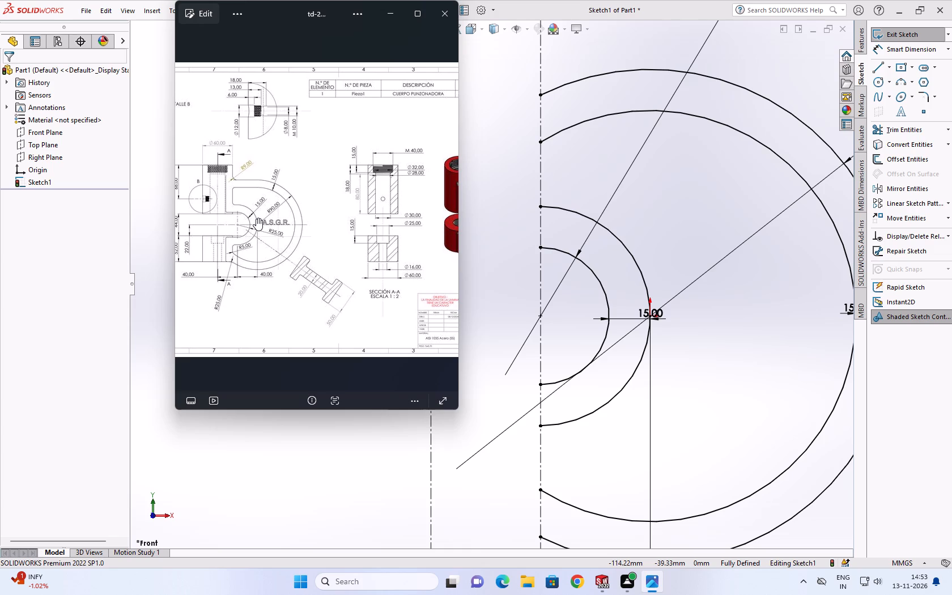
scroll(279, 220, up, 2)
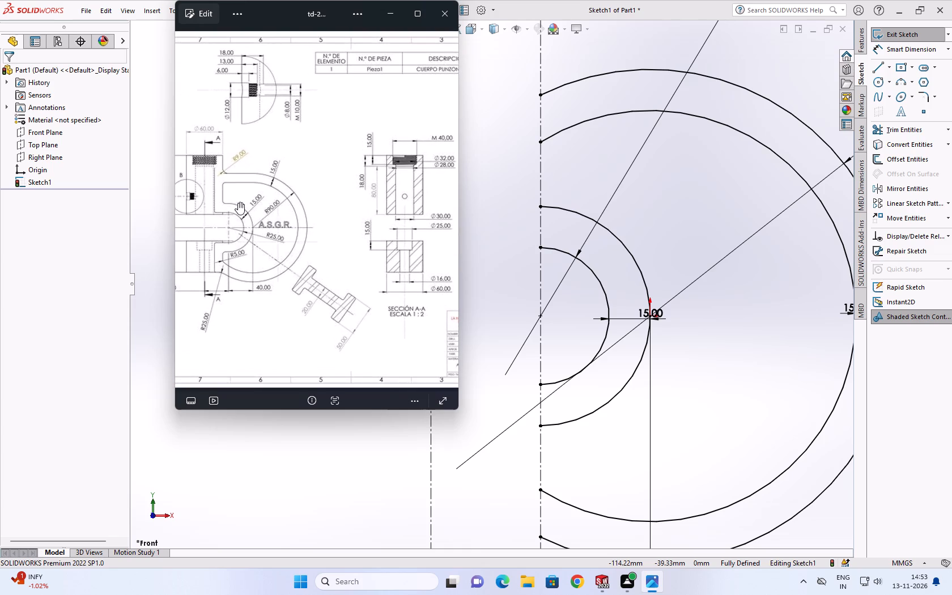
scroll(231, 203, up, 8)
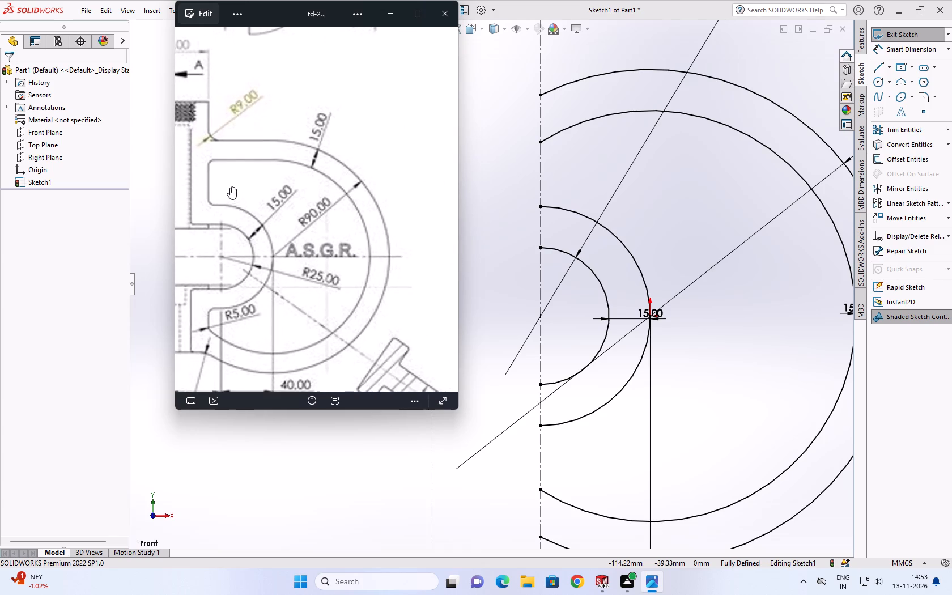
scroll(230, 187, down, 8)
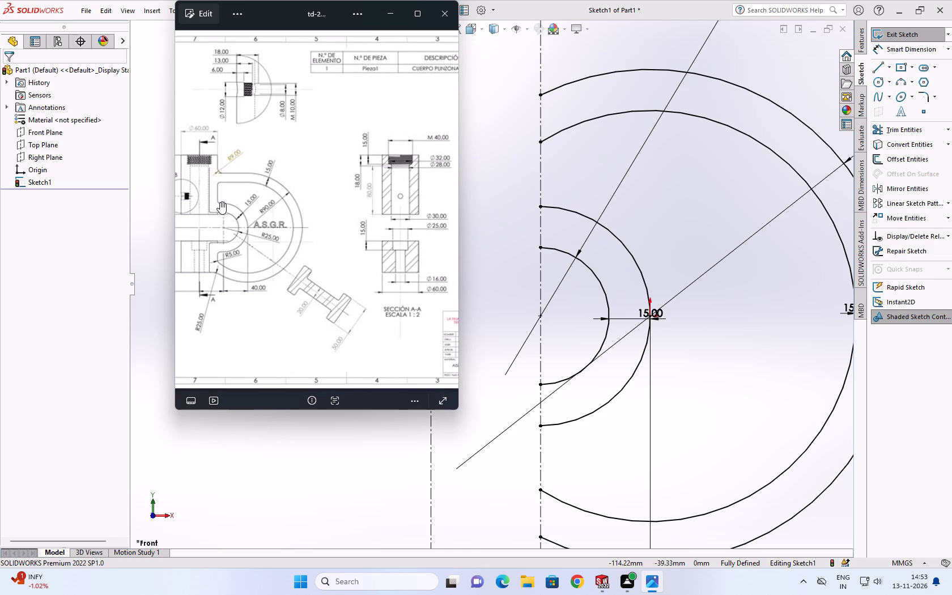
scroll(220, 199, down, 1)
scroll(228, 218, up, 1)
scroll(230, 219, down, 3)
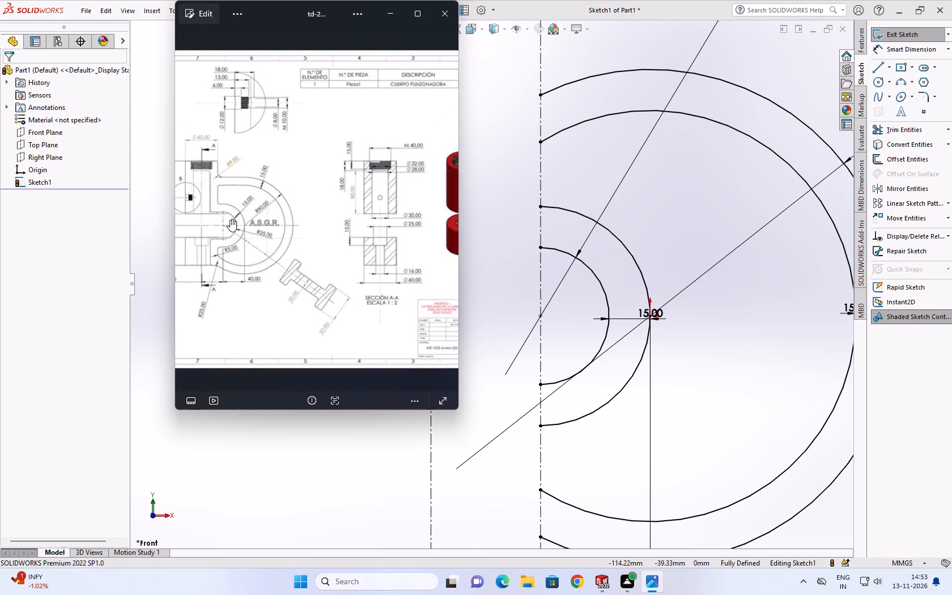
scroll(235, 195, up, 2)
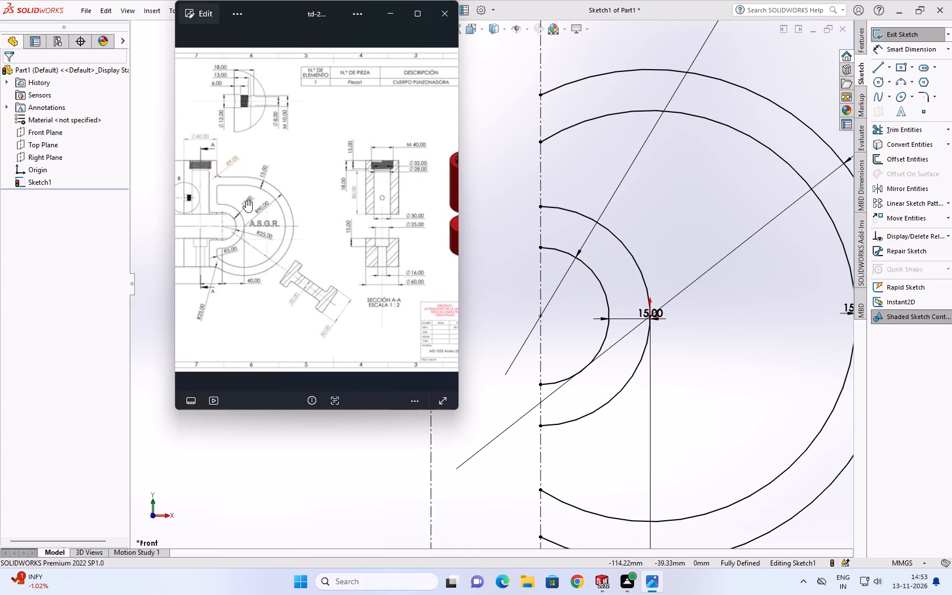
scroll(222, 202, down, 2)
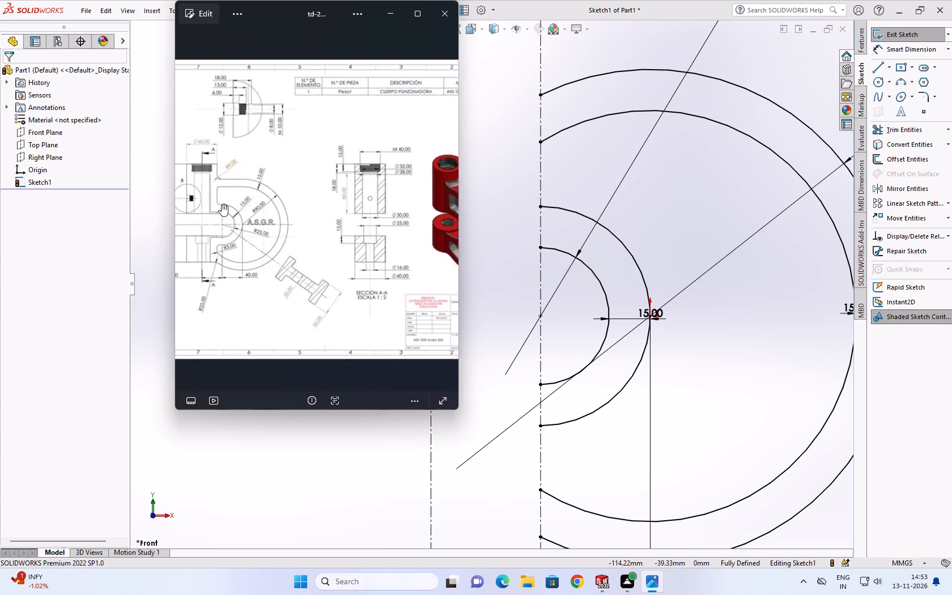
scroll(235, 231, up, 4)
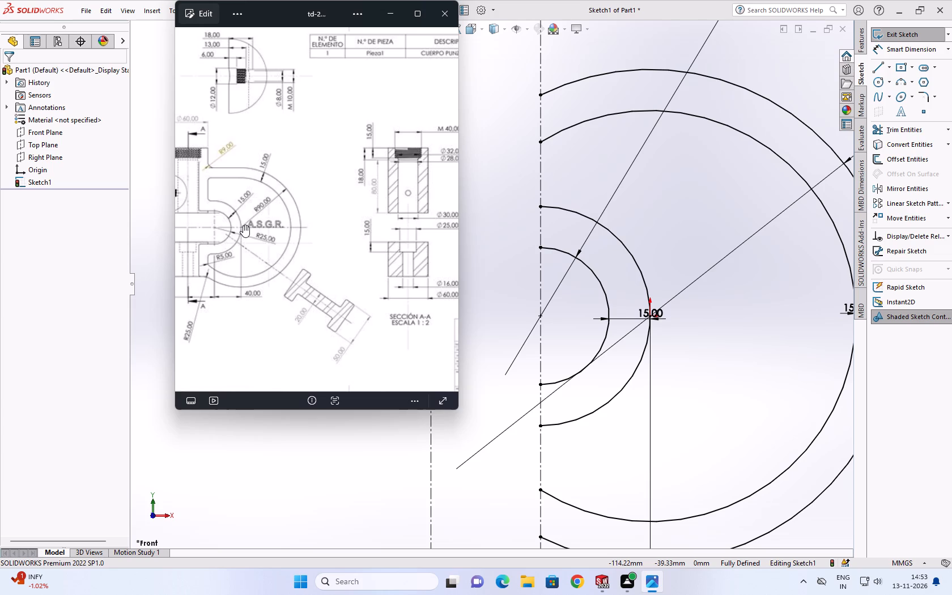
scroll(248, 217, up, 1)
scroll(375, 254, down, 1)
scroll(462, 217, down, 3)
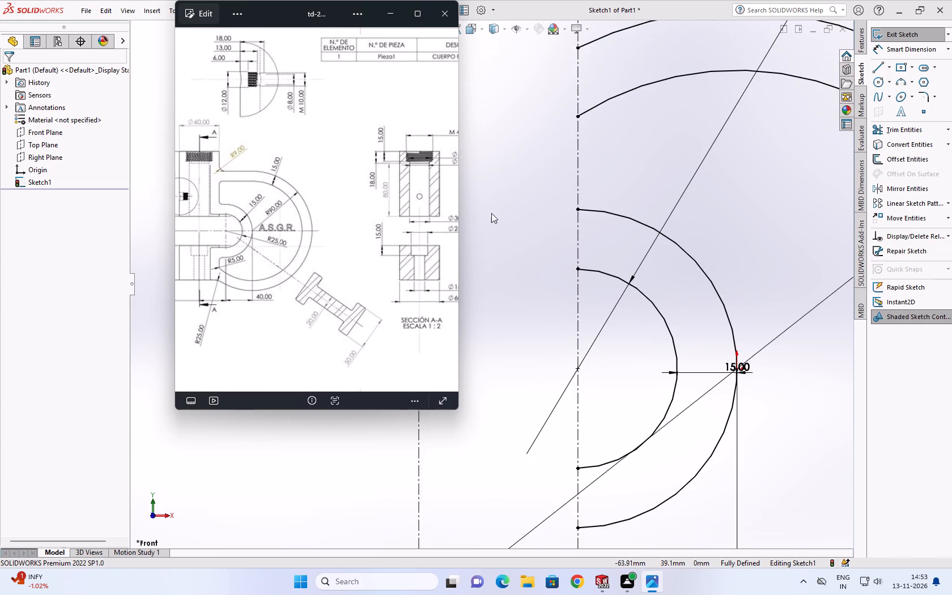
Back in SOLIDWORKS, offset the right-hand vertical centerline 15 mm towards the left-hand centerline, with the offset dimension added.
scroll(543, 209, down, 2)
scroll(312, 221, down, 2)
scroll(583, 224, down, 2)
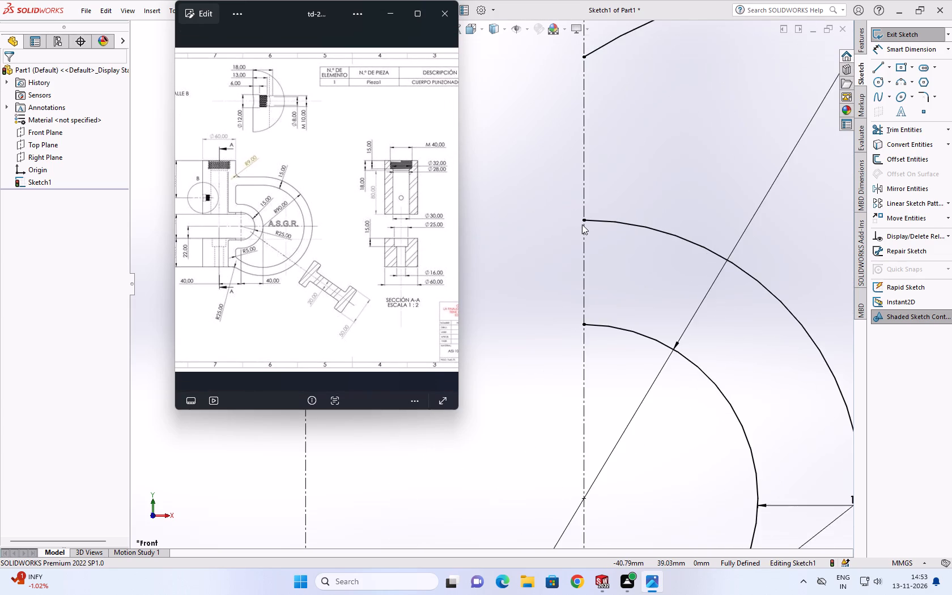
scroll(581, 225, up, 6)
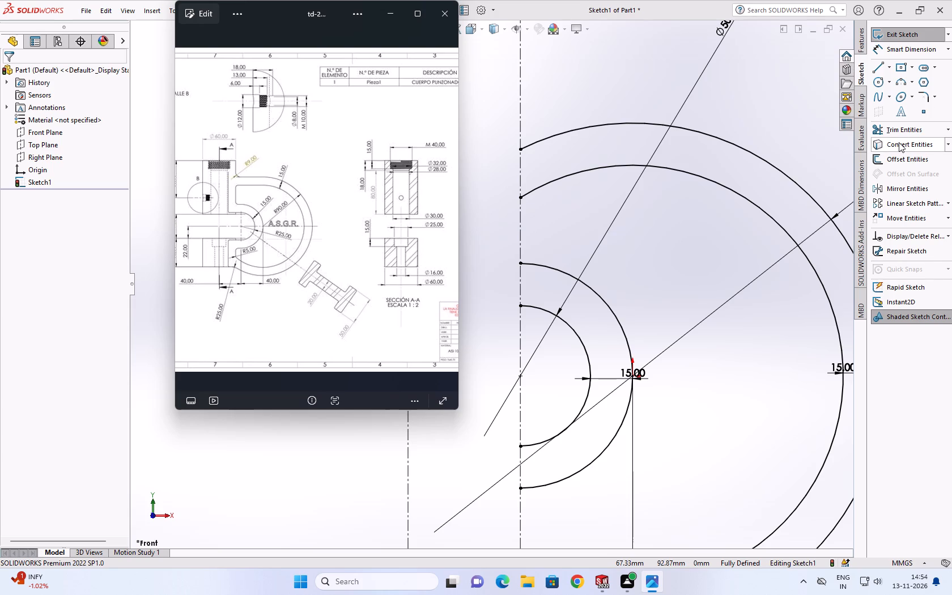
click(937, 158)
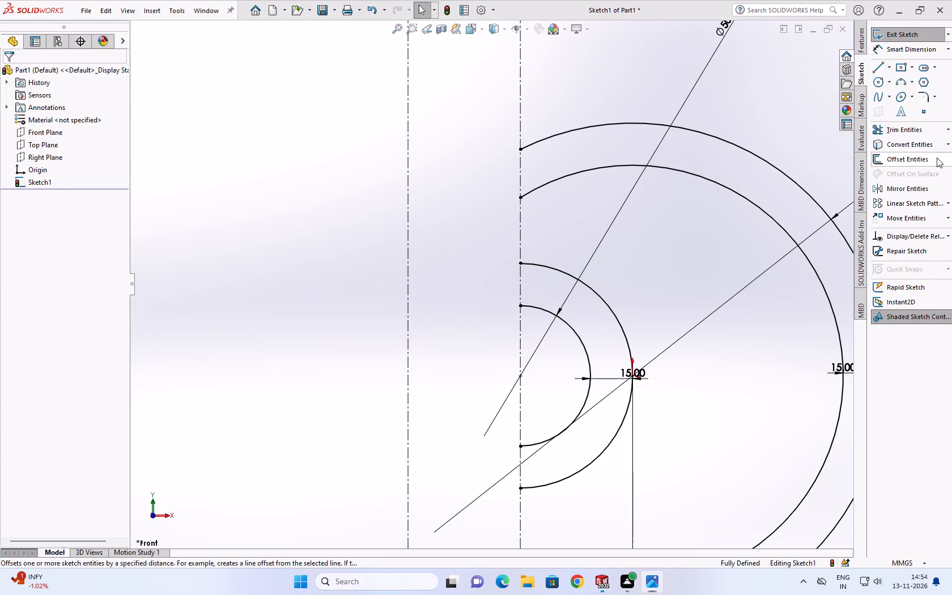
click(518, 231)
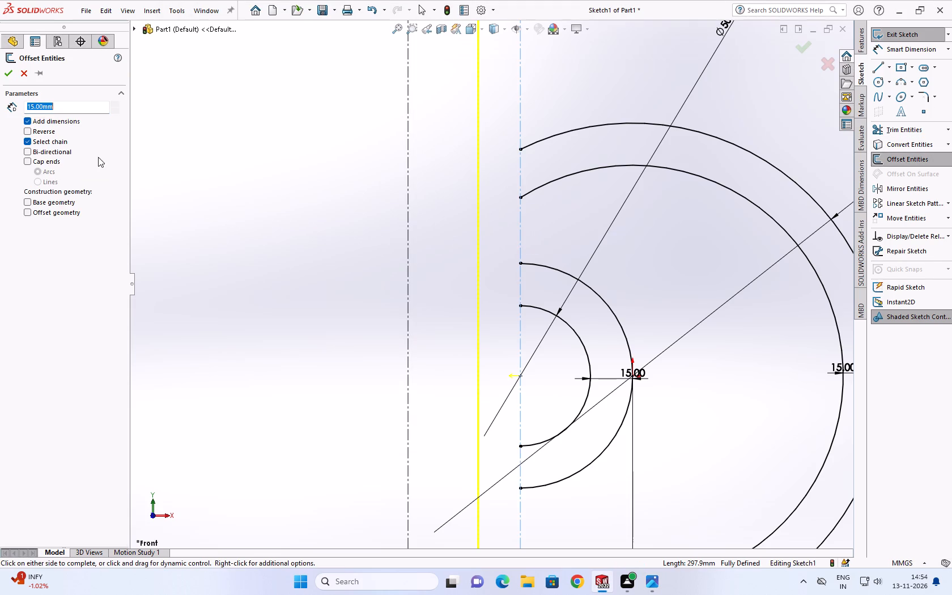
click(7, 71)
scroll(604, 216, up, 2)
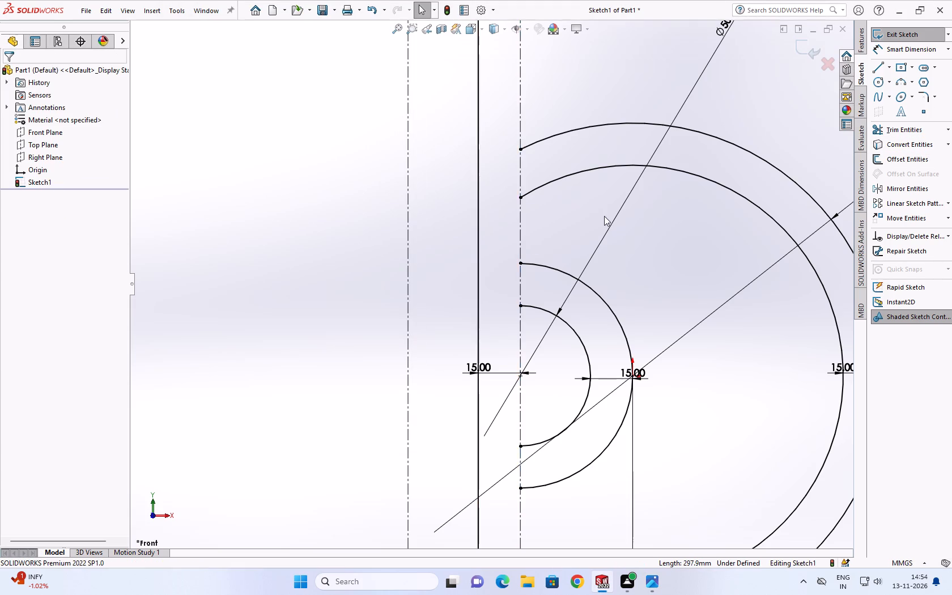
scroll(604, 216, up, 2)
scroll(480, 209, down, 3)
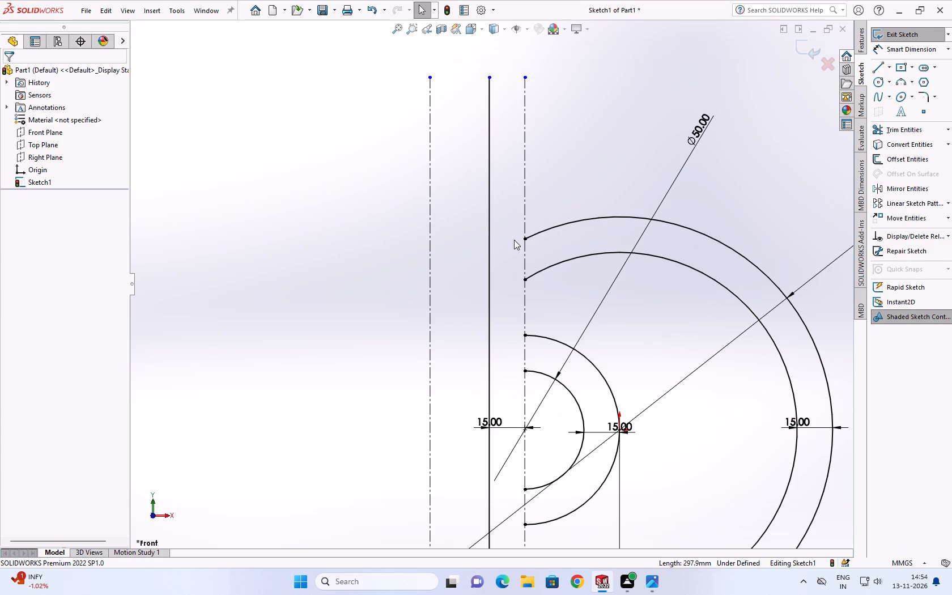
Switch to the reference drawing in Photos and examine the front view's jaw heights, gap and centerline spacing, plus detail B and the section view.
click(656, 583)
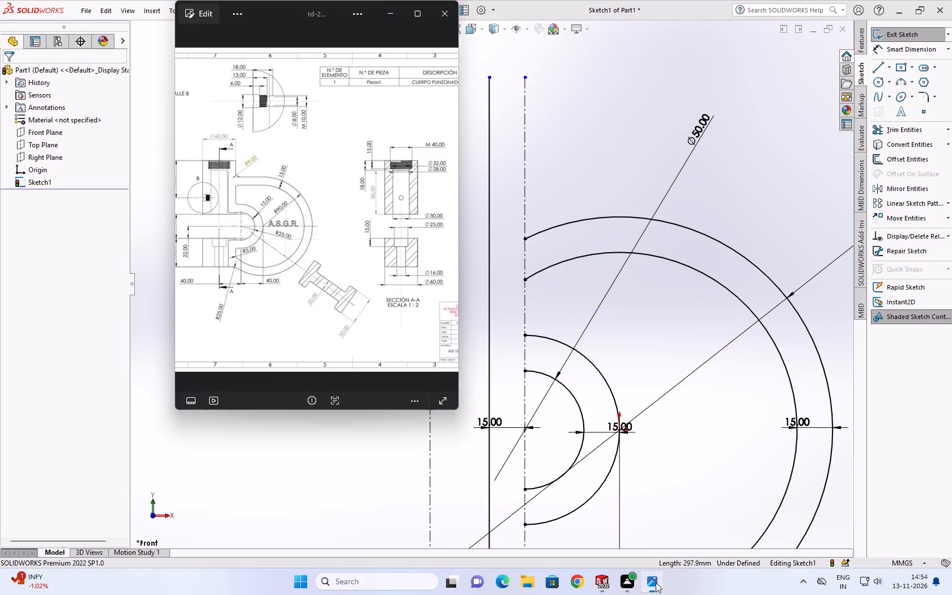
scroll(303, 211, up, 1)
scroll(232, 193, up, 5)
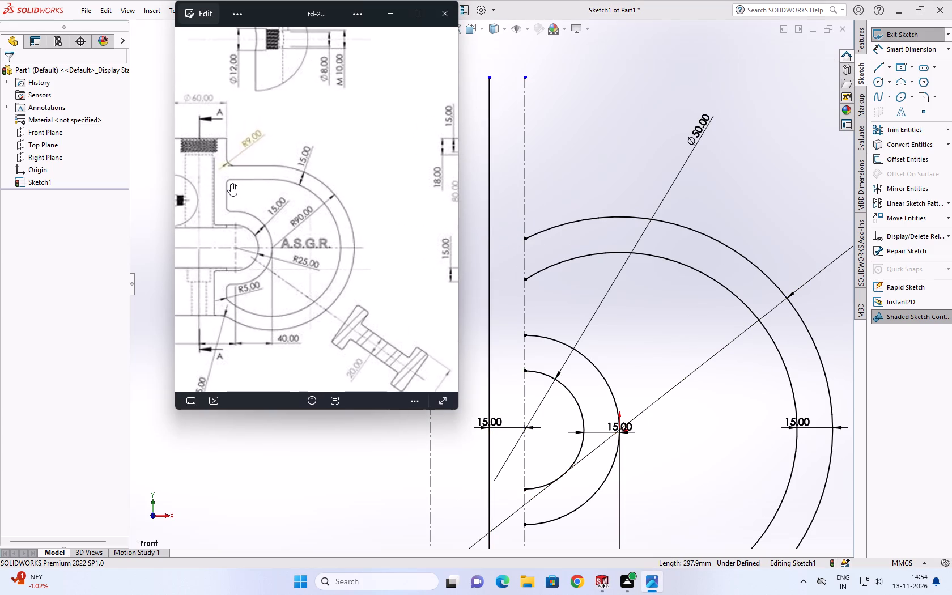
scroll(230, 188, down, 5)
scroll(234, 177, up, 4)
scroll(238, 176, down, 6)
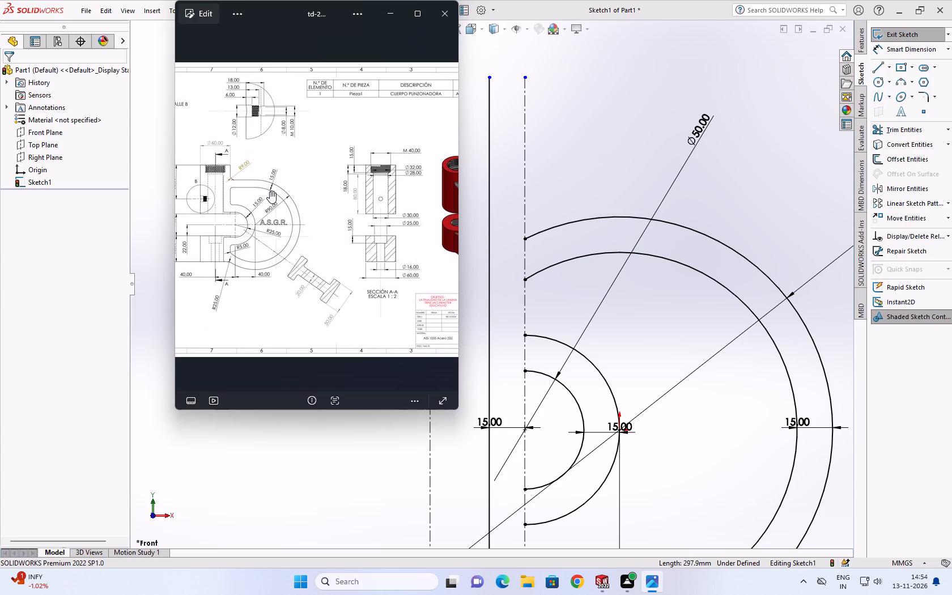
scroll(237, 176, up, 4)
scroll(184, 208, down, 5)
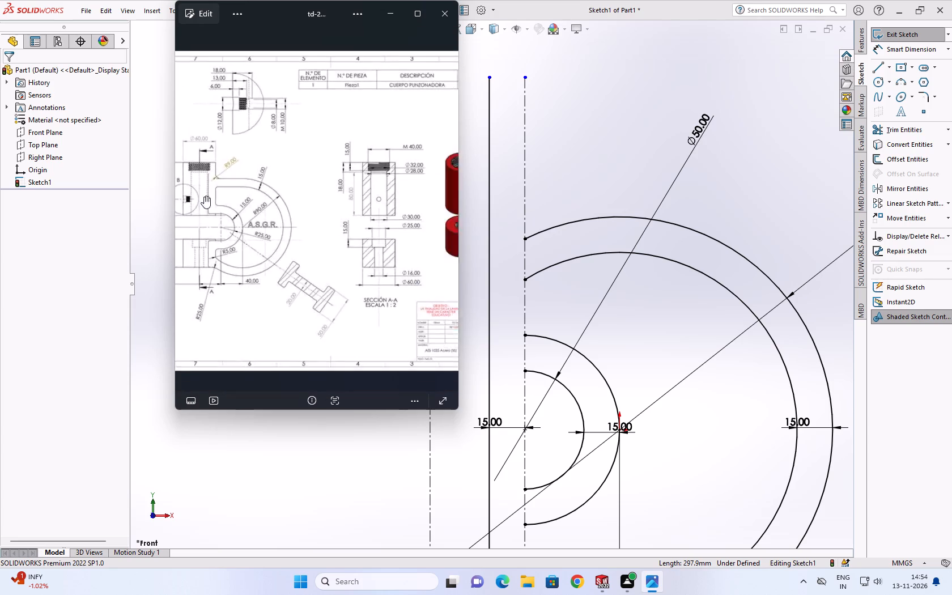
scroll(204, 196, down, 7)
middle_drag(204, 196, 224, 214)
scroll(244, 210, up, 11)
middle_drag(213, 207, 214, 210)
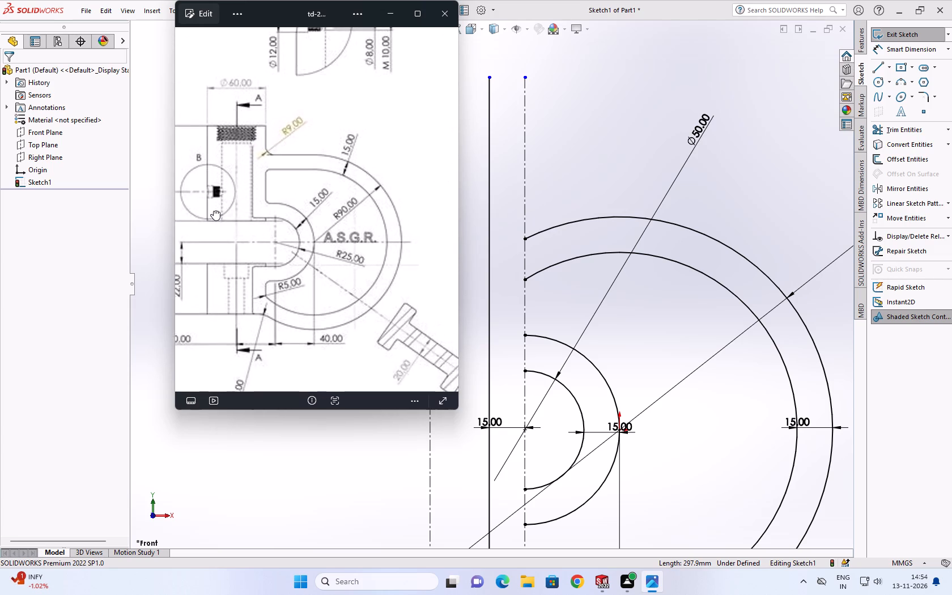
middle_drag(214, 210, 275, 220)
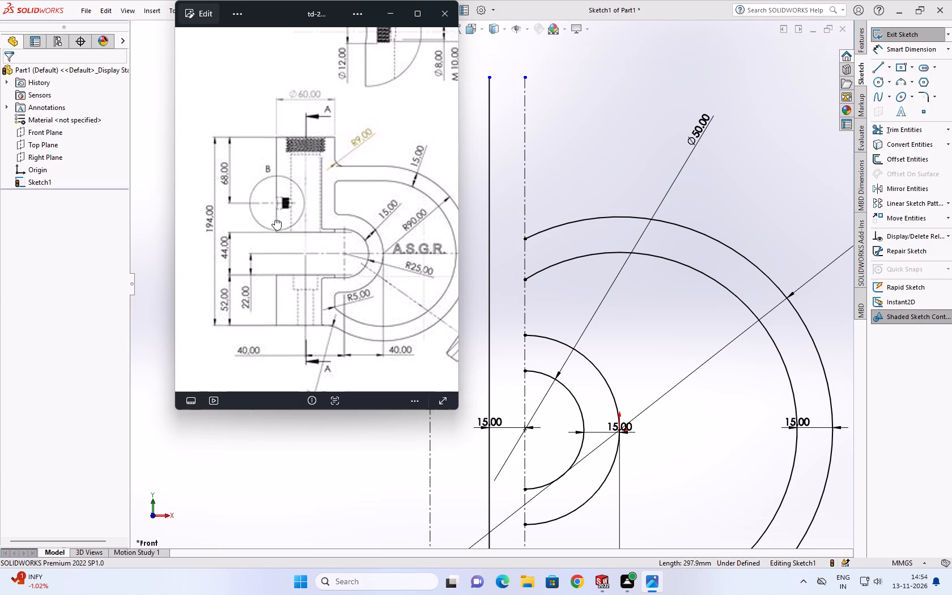
middle_drag(275, 220, 271, 223)
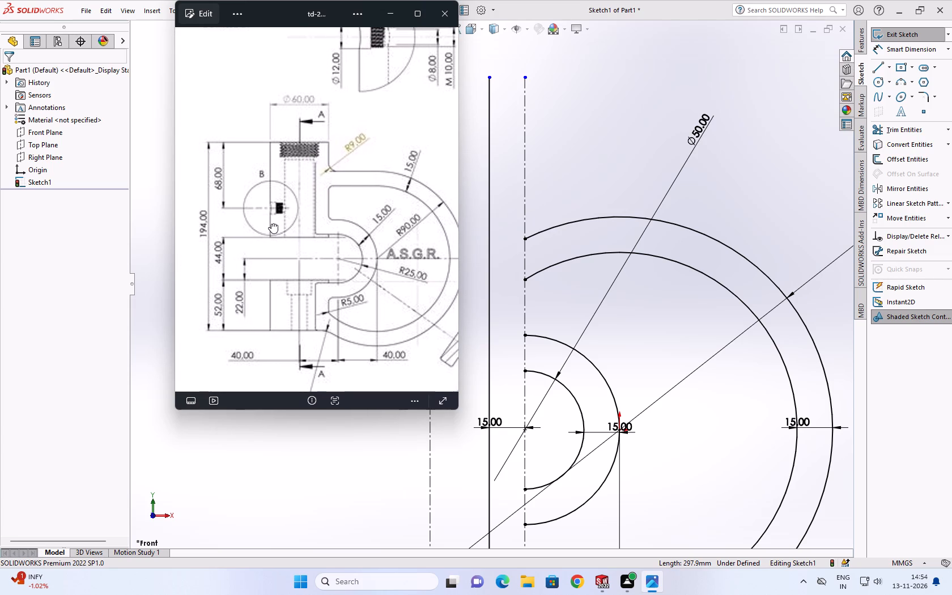
middle_drag(271, 223, 240, 203)
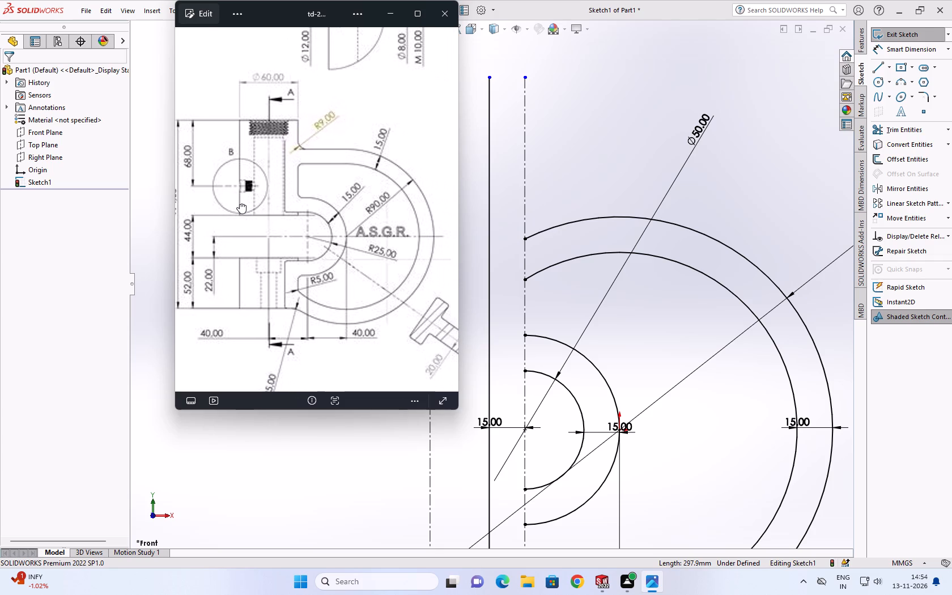
middle_drag(240, 203, 237, 214)
scroll(237, 215, down, 7)
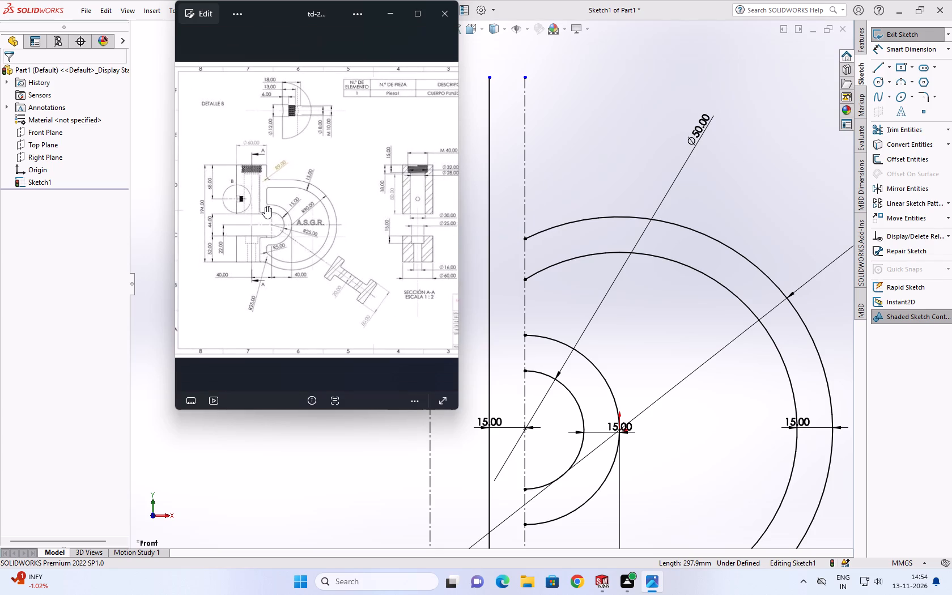
scroll(266, 206, down, 1)
scroll(543, 318, down, 2)
scroll(545, 325, up, 8)
scroll(549, 345, down, 1)
Back in SOLIDWORKS, sketch a horizontal line about 182 mm long that crosses the vertical lines and ends at the origin.
middle_drag(547, 345, 549, 338)
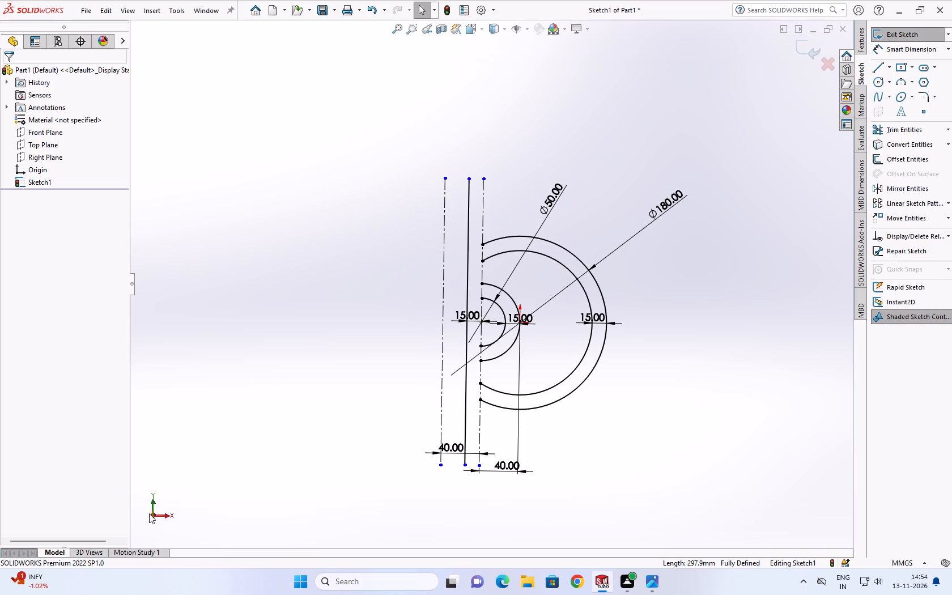
click(150, 513)
scroll(360, 367, up, 3)
scroll(467, 314, down, 3)
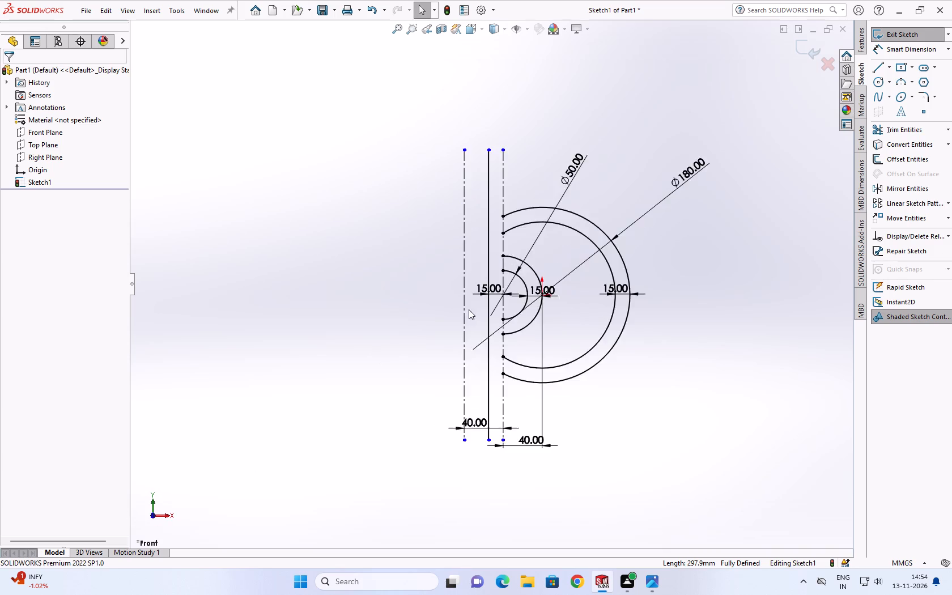
scroll(469, 309, down, 2)
scroll(722, 88, down, 2)
scroll(537, 224, up, 3)
scroll(462, 233, up, 2)
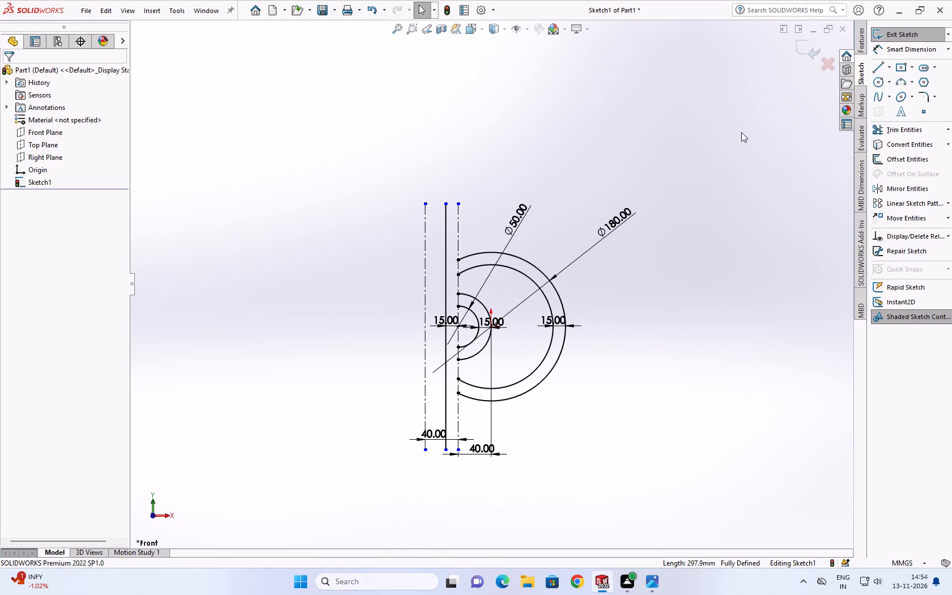
click(877, 69)
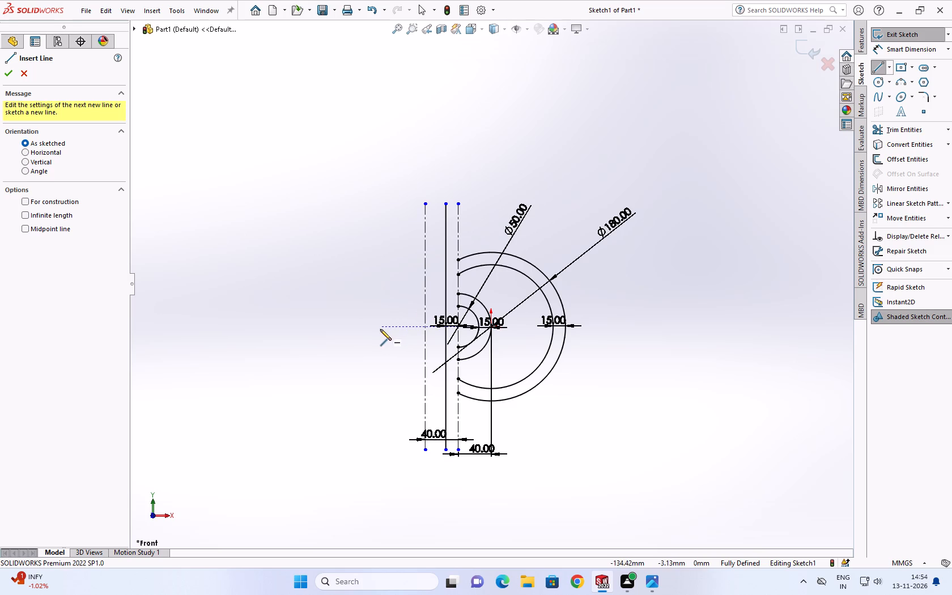
click(341, 330)
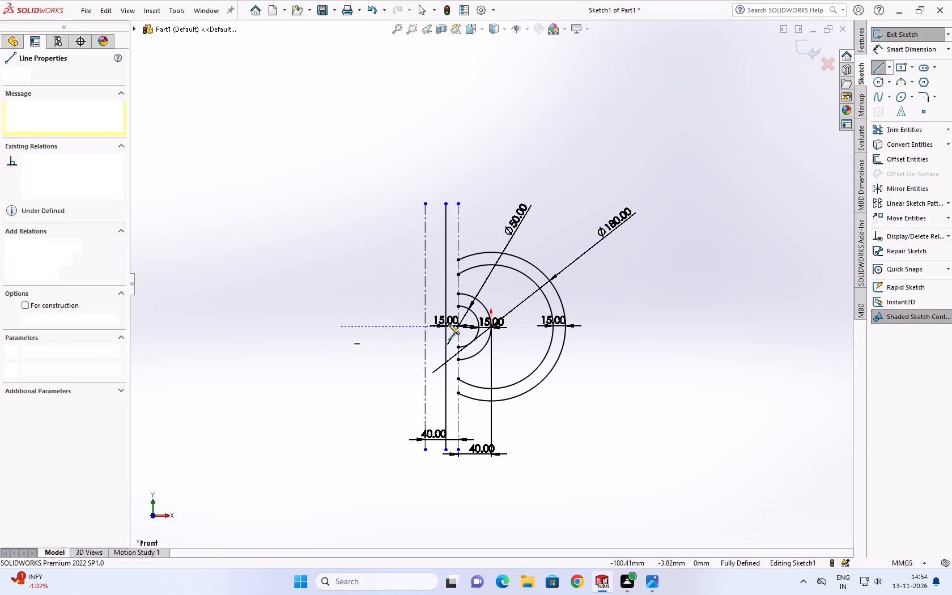
scroll(493, 328, down, 2)
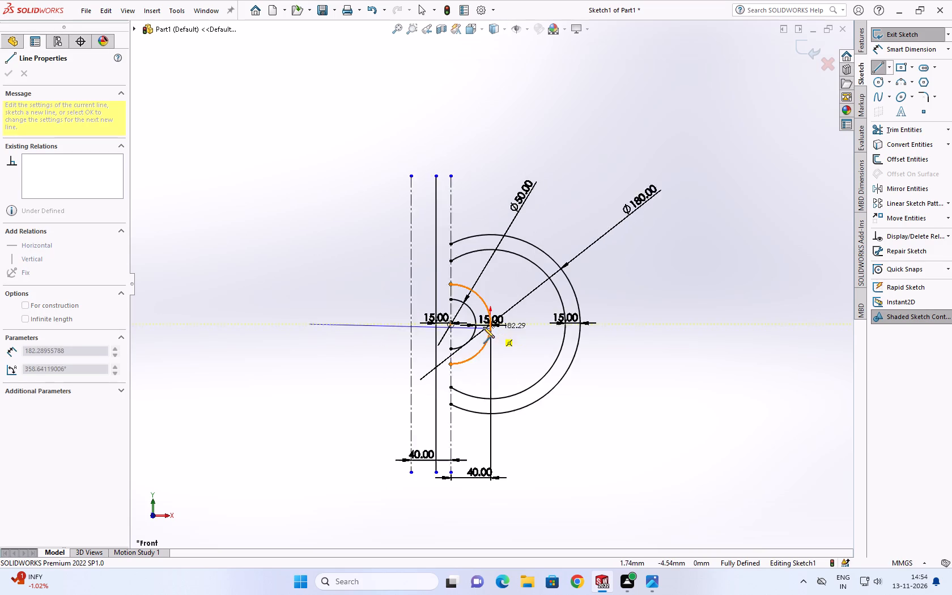
scroll(483, 327, down, 6)
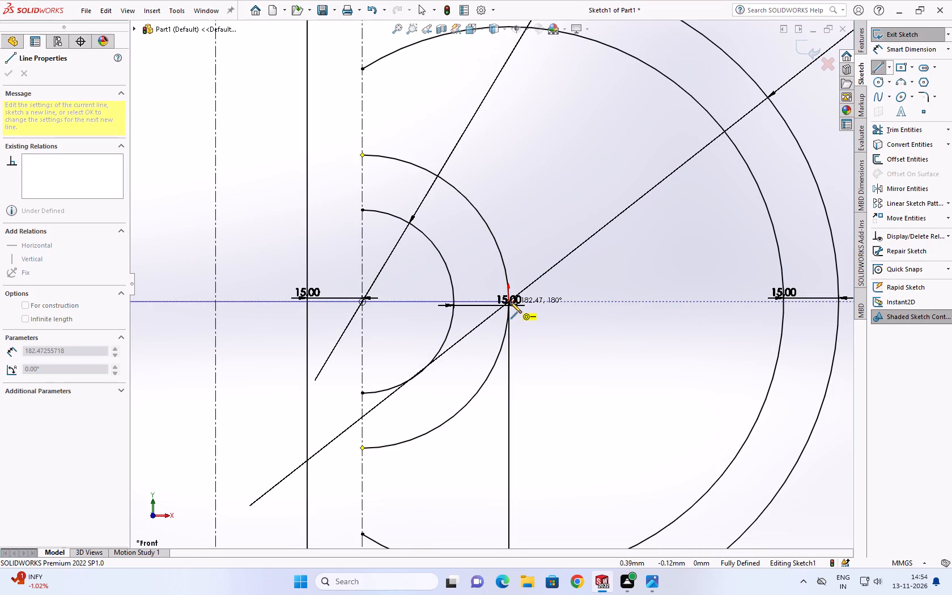
scroll(508, 302, down, 11)
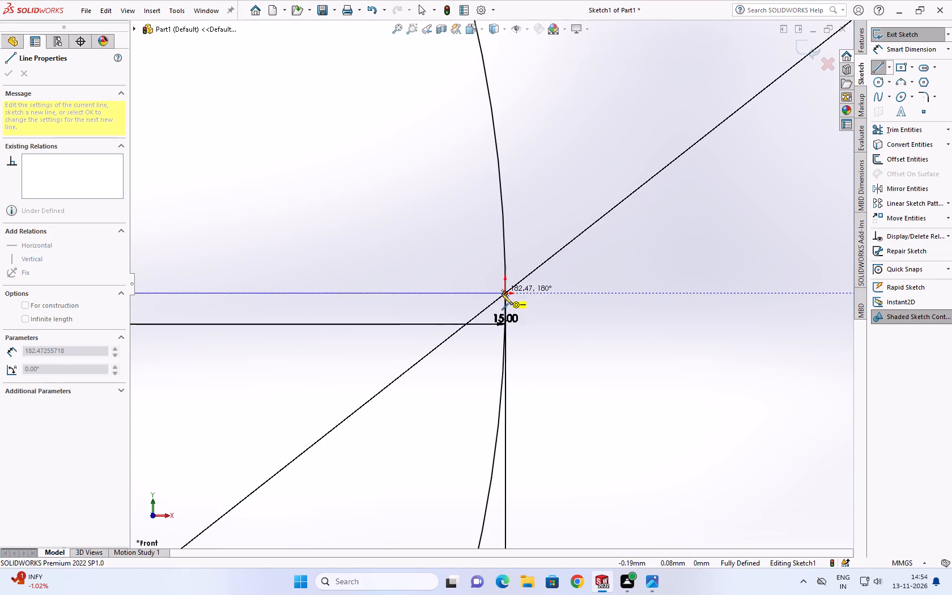
scroll(501, 294, down, 1)
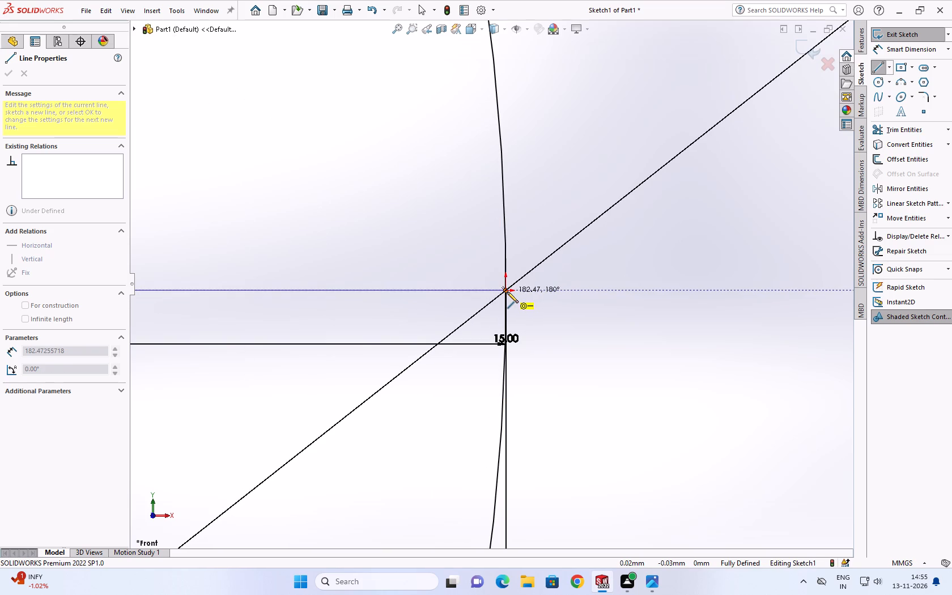
click(507, 292)
right_click(507, 292)
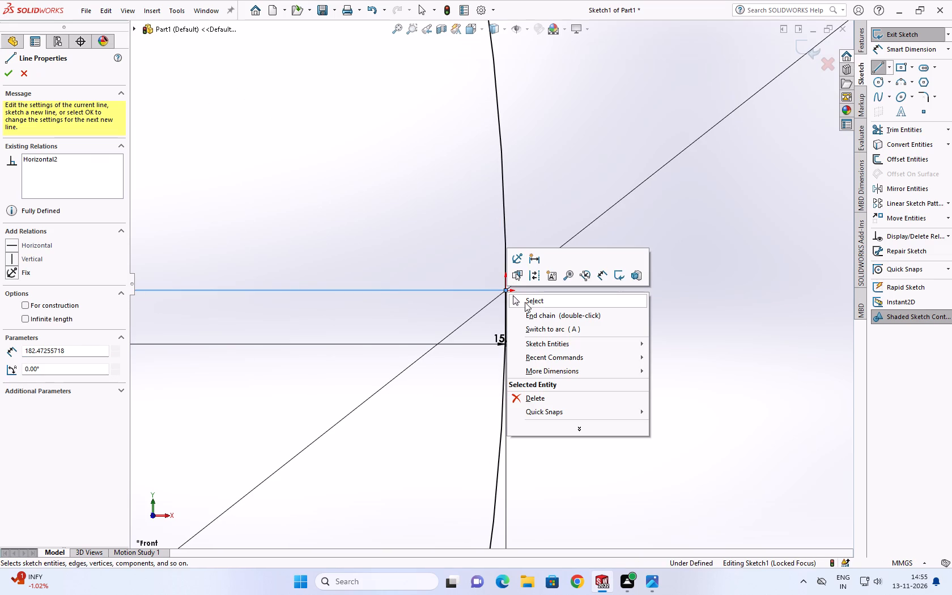
click(525, 302)
scroll(385, 320, up, 18)
scroll(364, 282, up, 4)
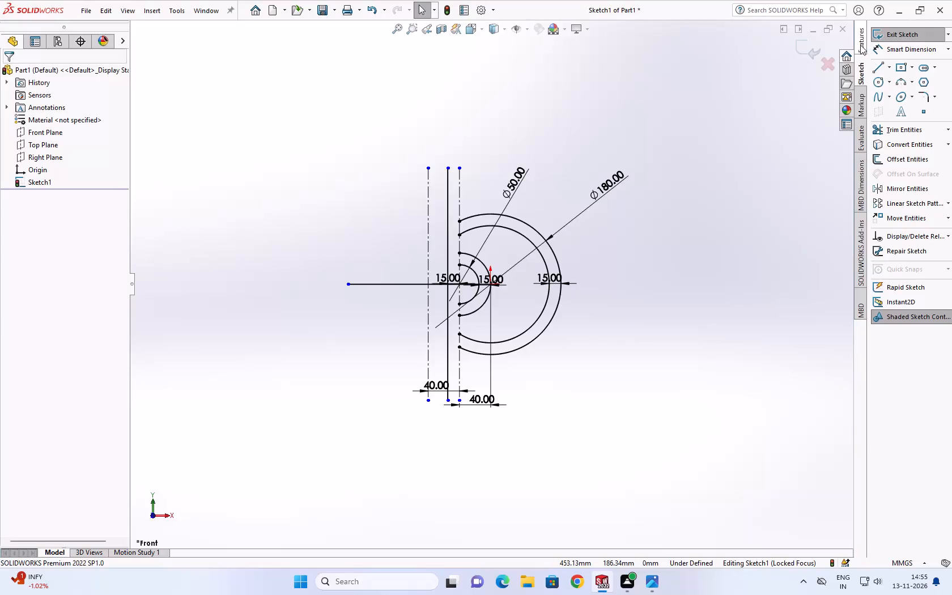
Check the jaw gap in the Photos drawing, and in SOLIDWORKS offset the horizontal line 22 mm in both directions with dimensions added.
click(895, 160)
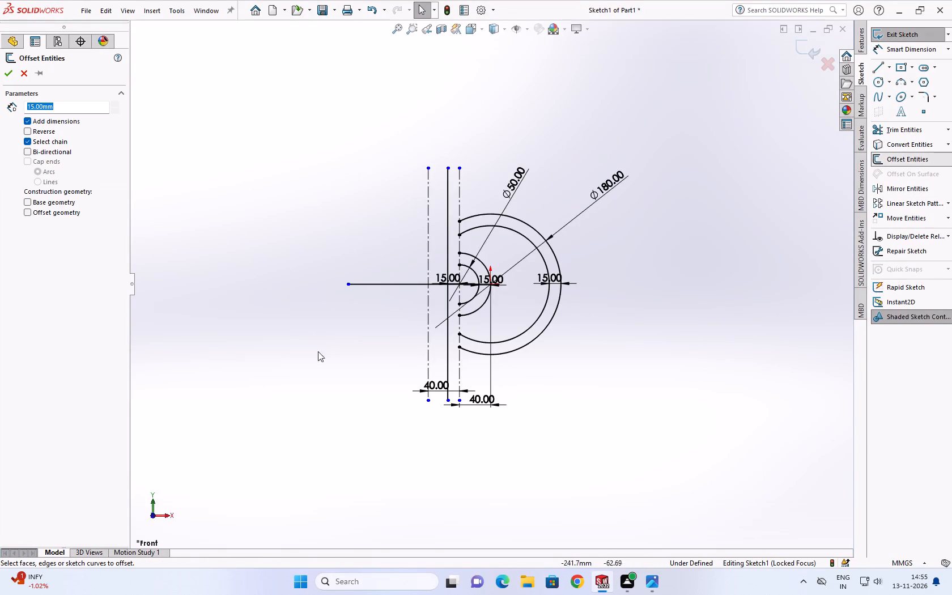
click(655, 581)
scroll(188, 258, up, 4)
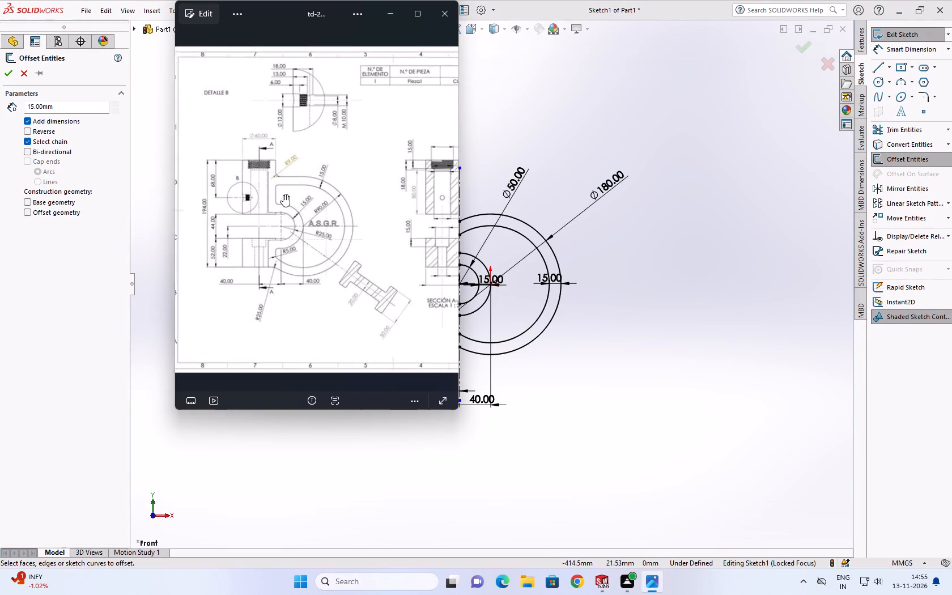
scroll(283, 194, up, 3)
scroll(274, 255, down, 5)
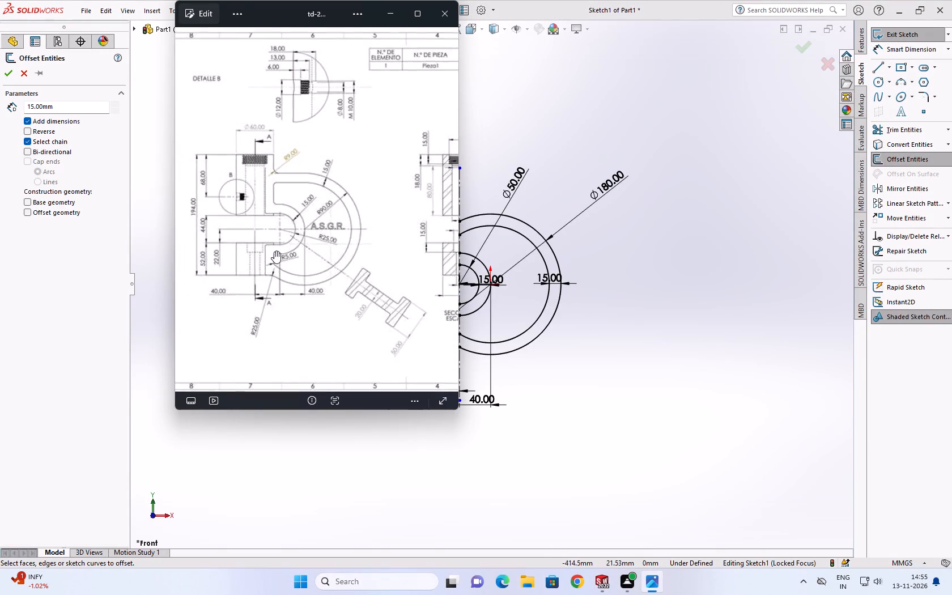
scroll(274, 251, down, 5)
scroll(581, 340, down, 1)
scroll(565, 341, up, 2)
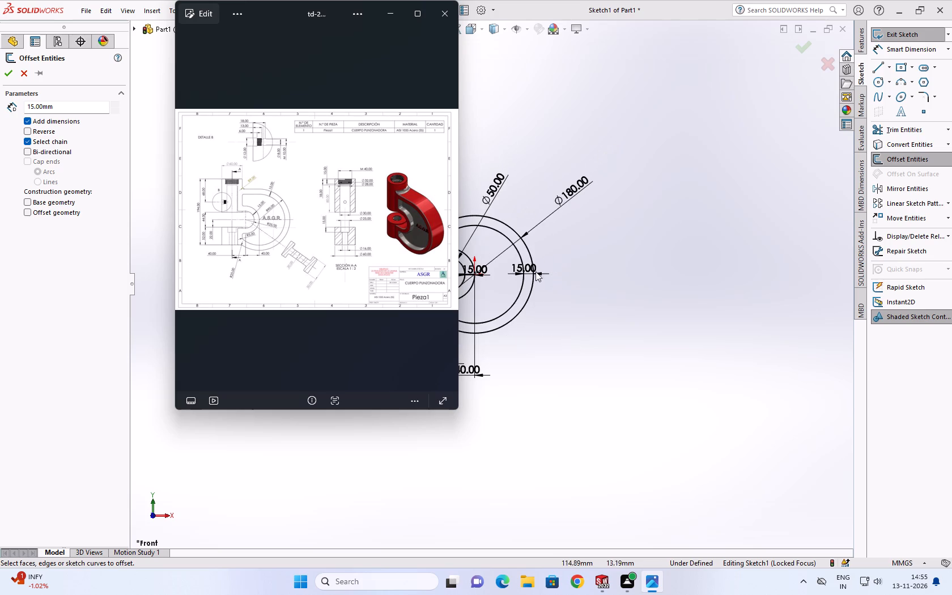
double_click(65, 109)
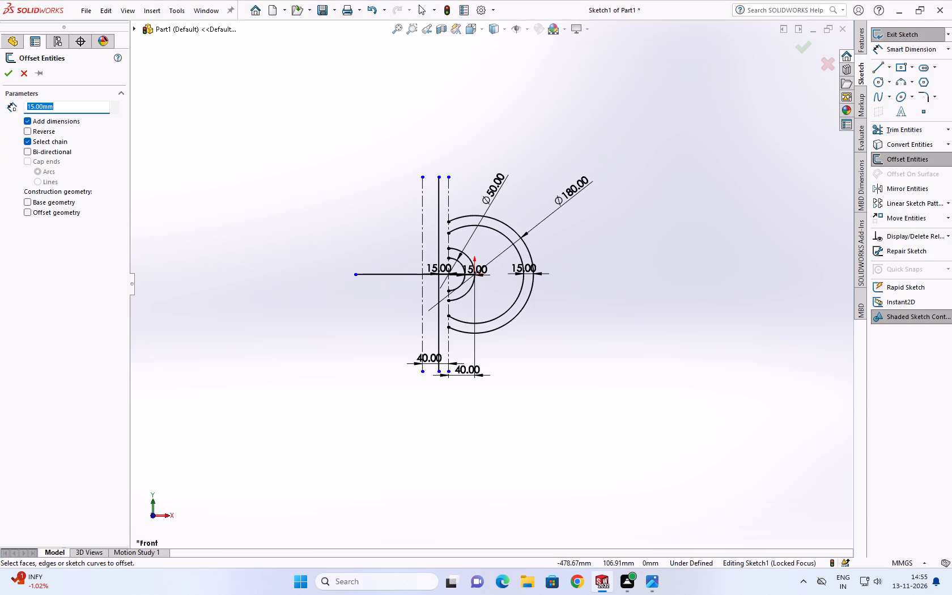
text(22)
key(Return)
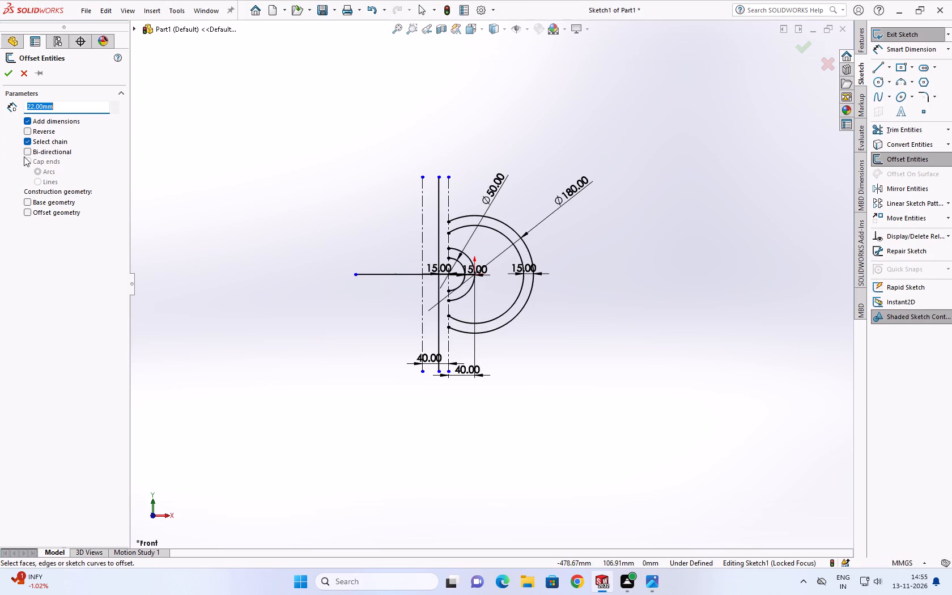
click(27, 151)
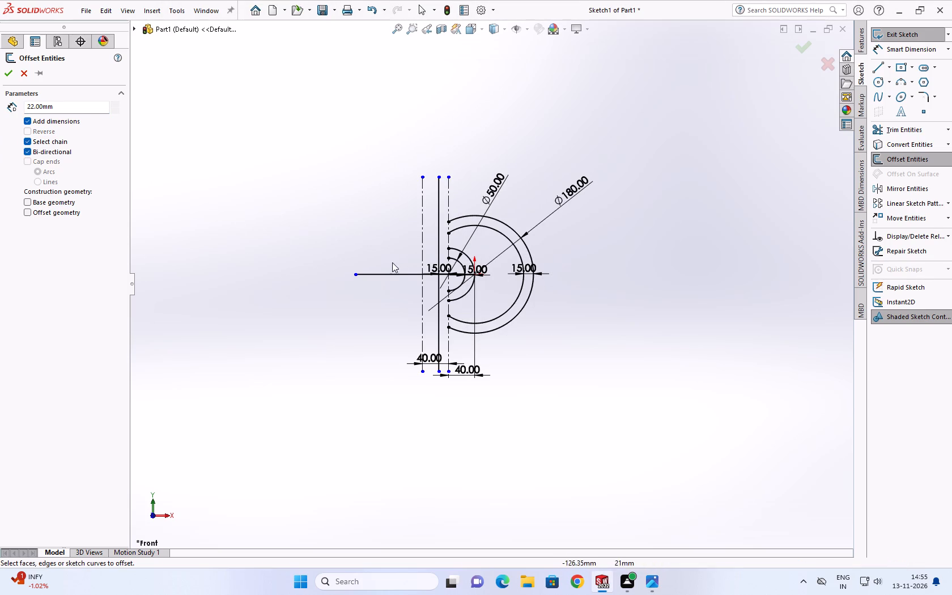
click(387, 273)
scroll(392, 272, down, 9)
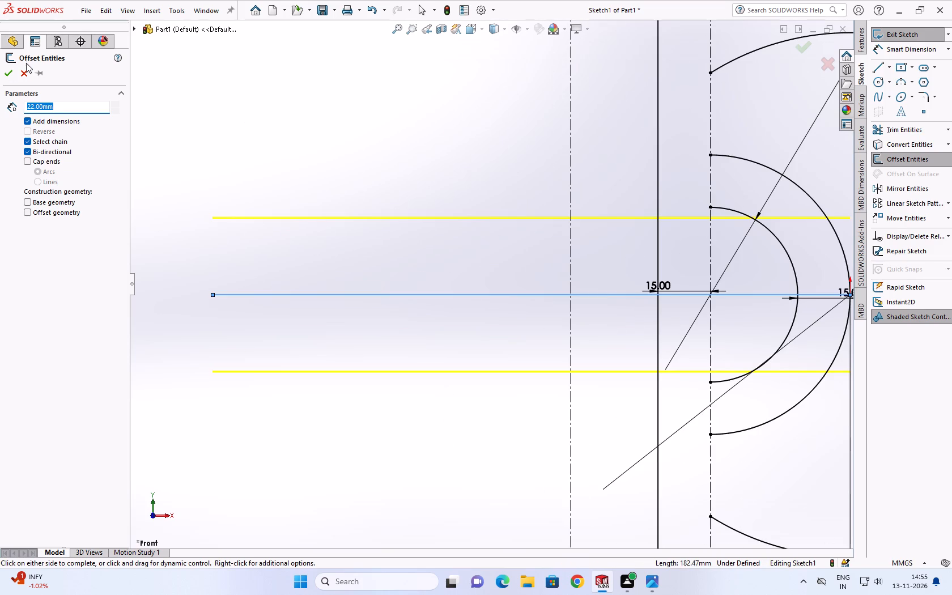
click(4, 75)
scroll(394, 219, up, 3)
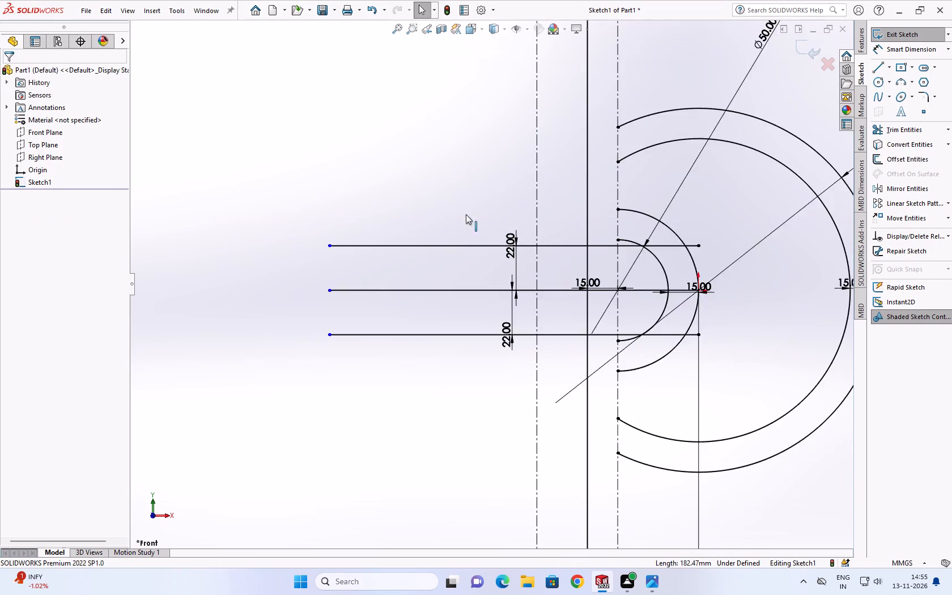
scroll(517, 236, down, 4)
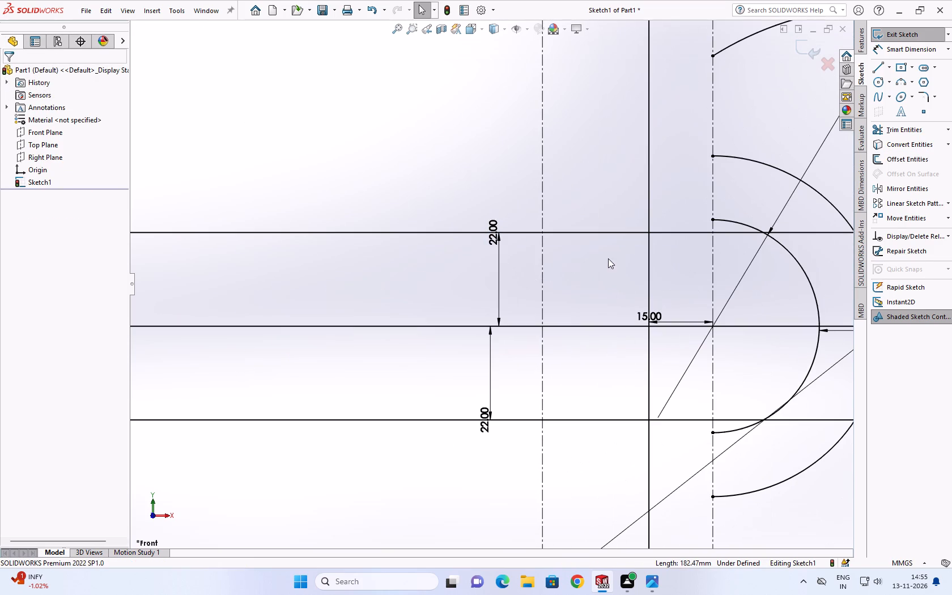
scroll(579, 248, up, 7)
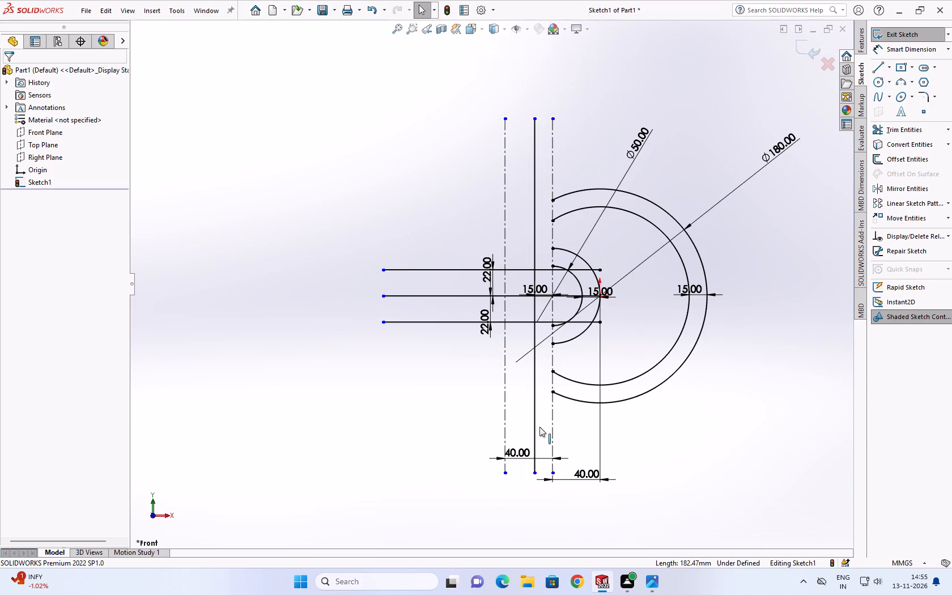
Switch to the reference drawing in Photos and examine the front view's jaw gap, arc radii and wall offsets.
click(659, 579)
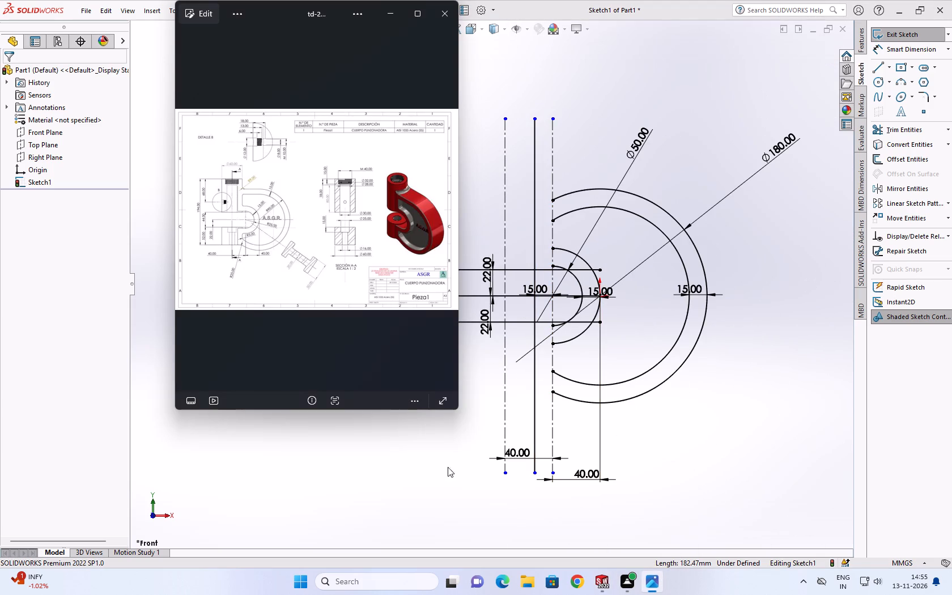
scroll(283, 61, up, 3)
scroll(324, 208, up, 6)
scroll(273, 210, down, 3)
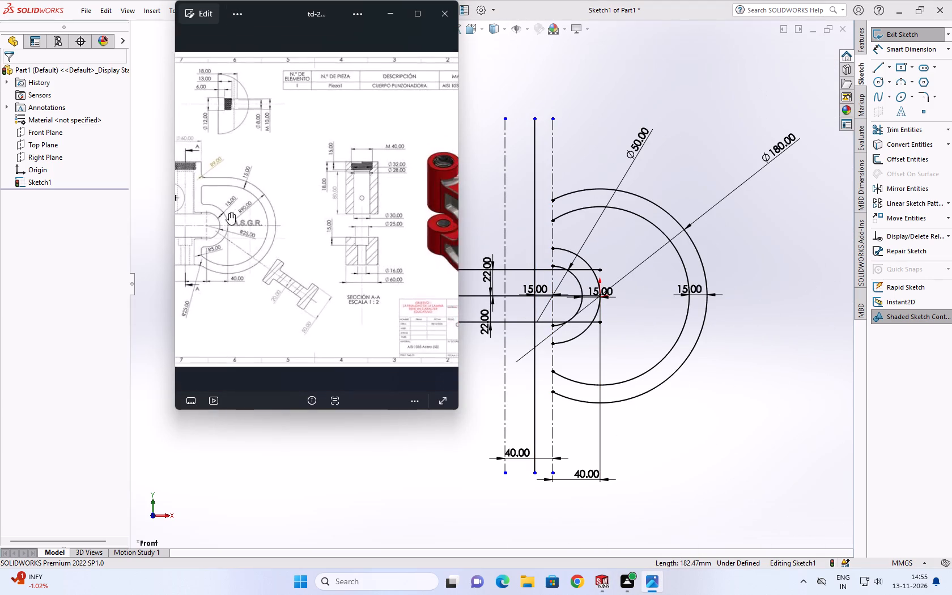
scroll(226, 212, down, 8)
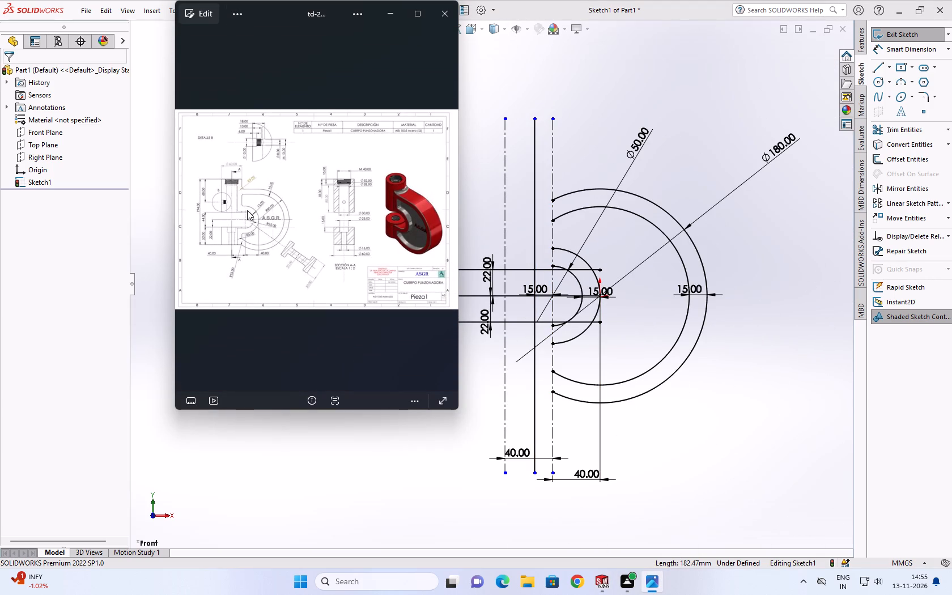
scroll(249, 210, down, 2)
scroll(249, 210, up, 9)
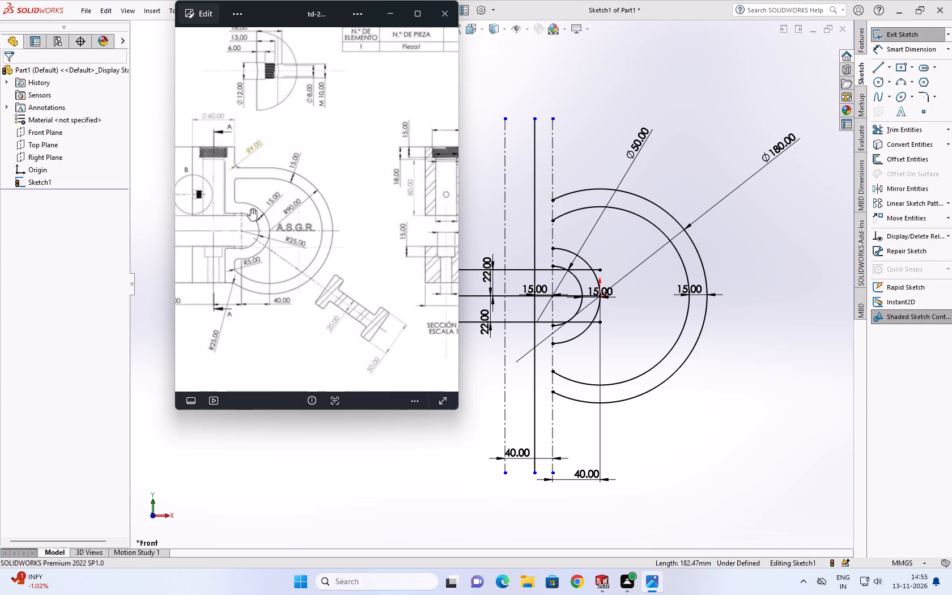
scroll(562, 284, up, 3)
In SOLIDWORKS, sketch two 15 mm horizontal lines from the upper ends of the two small arcs to the solid vertical line.
scroll(538, 278, down, 5)
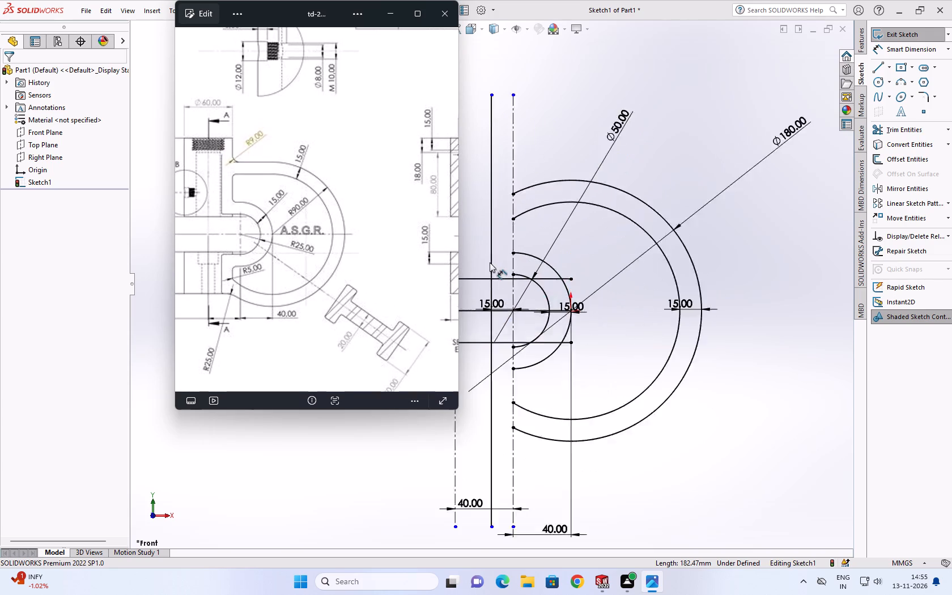
scroll(487, 263, down, 3)
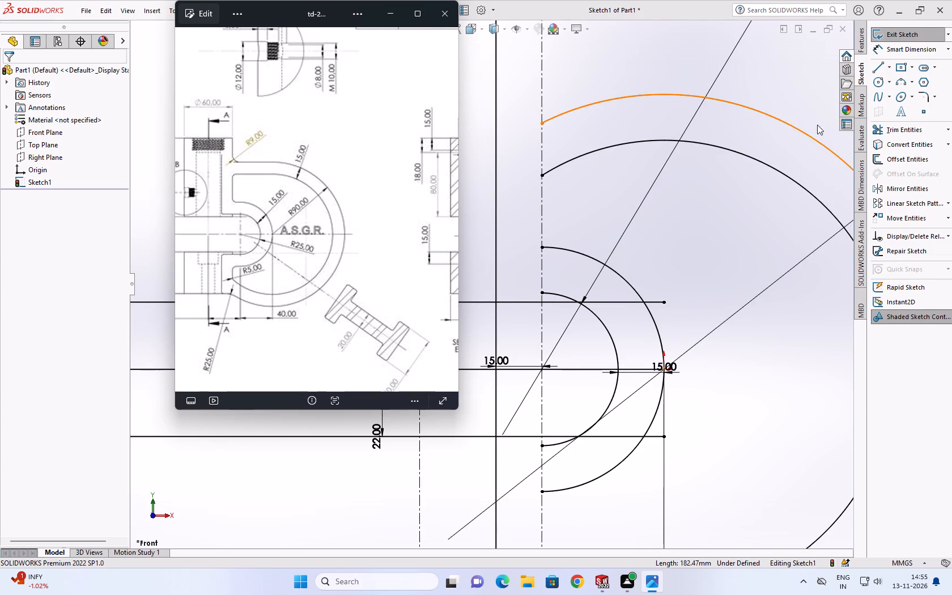
click(873, 69)
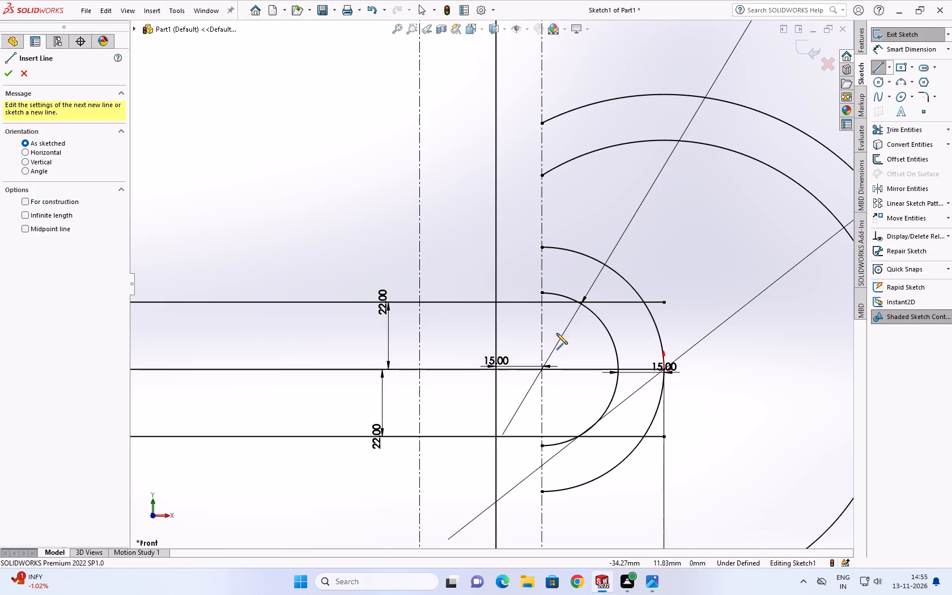
click(539, 293)
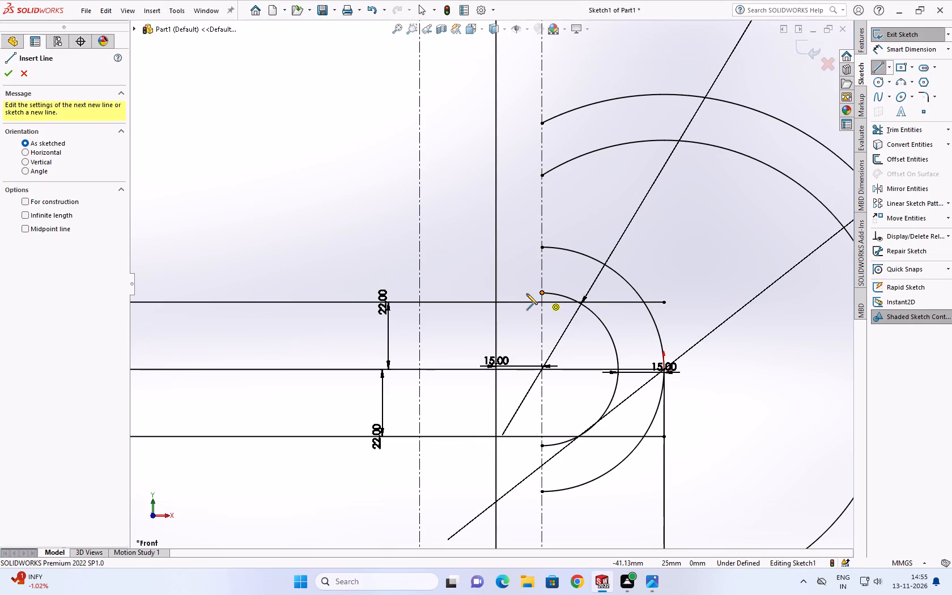
click(495, 292)
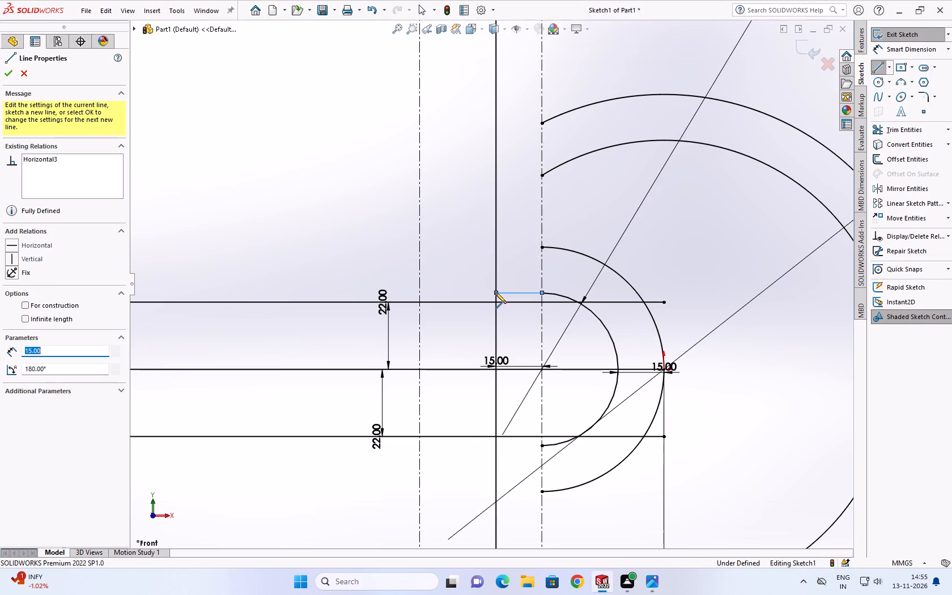
right_click(529, 296)
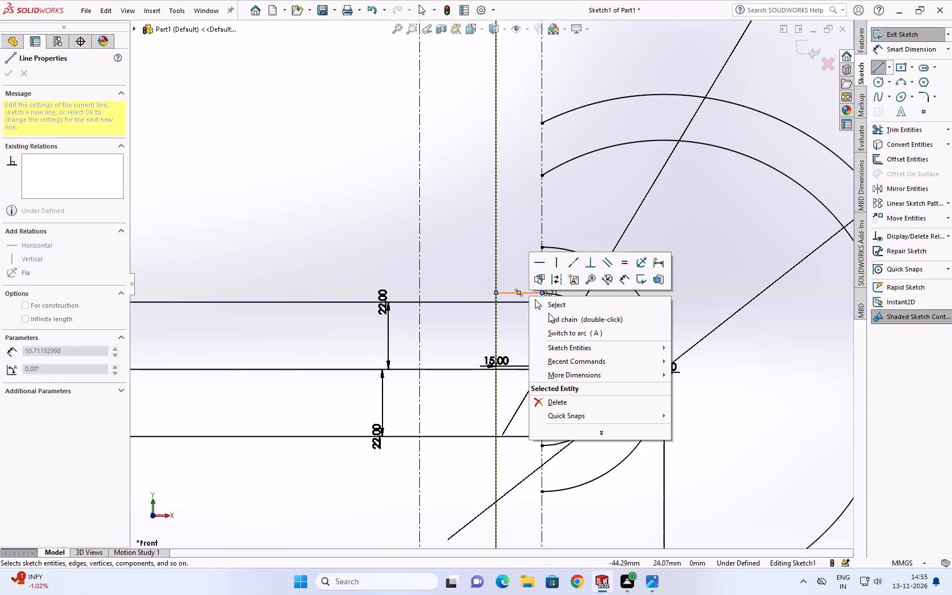
click(549, 313)
click(539, 247)
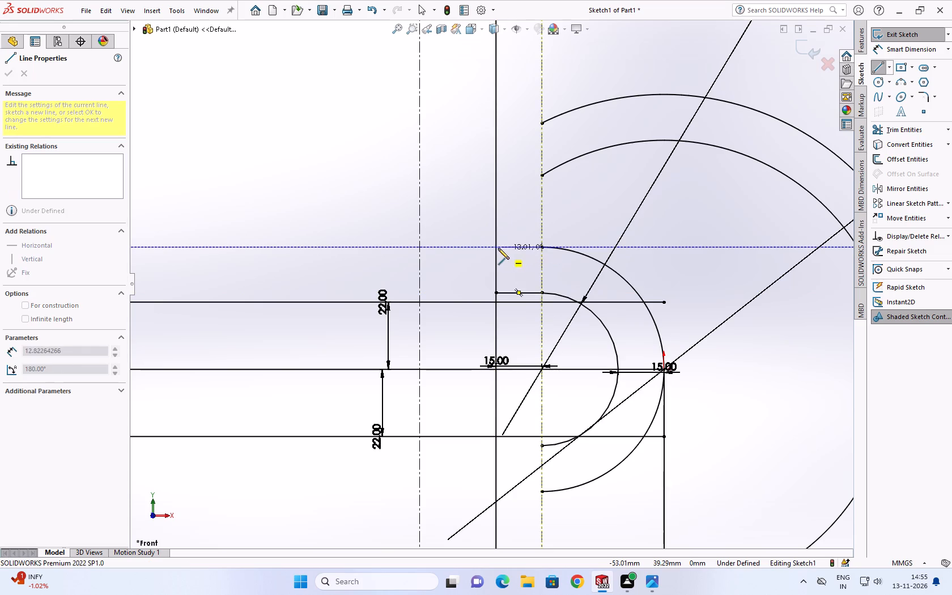
click(494, 248)
right_drag(521, 268, 517, 257)
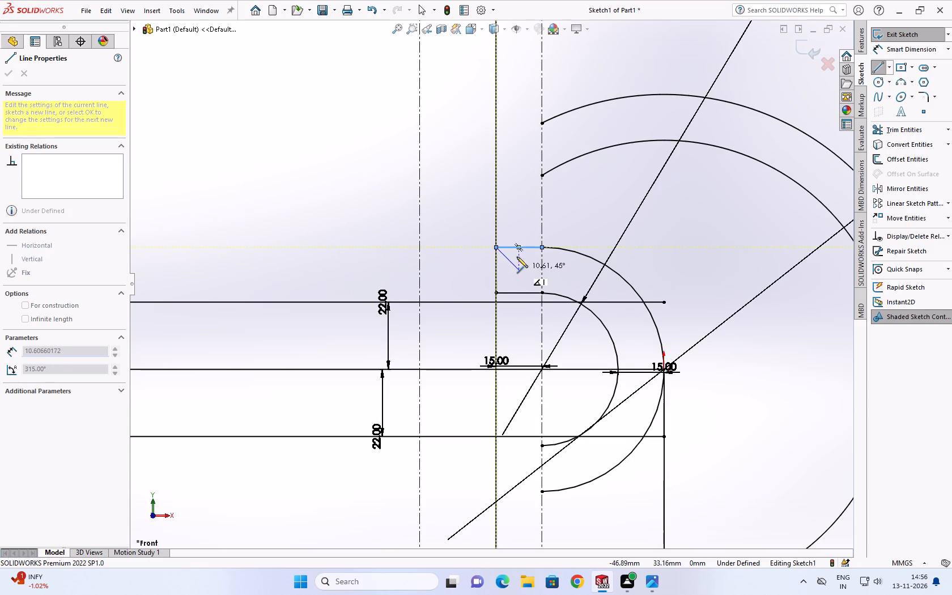
right_drag(517, 257, 514, 249)
right_click(523, 220)
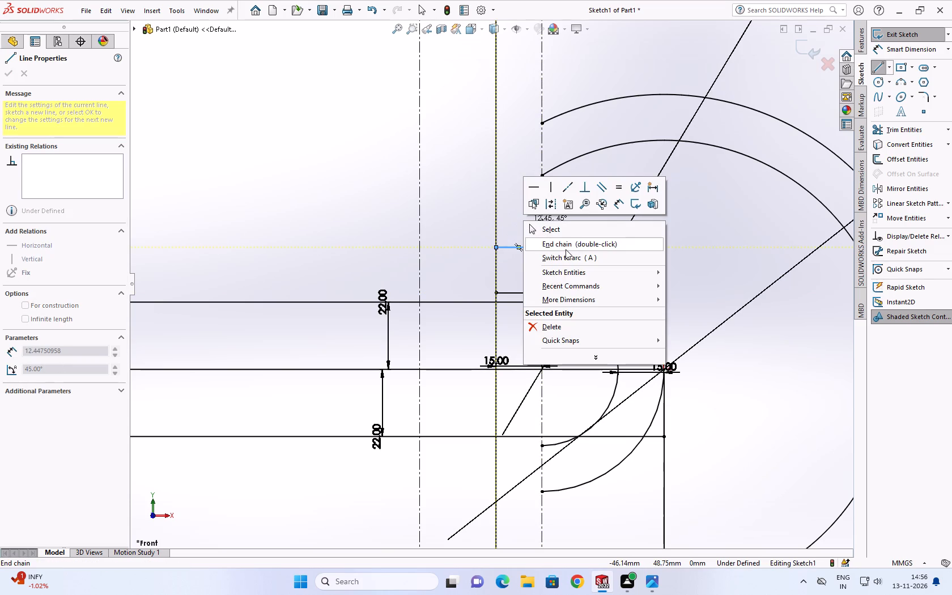
click(566, 246)
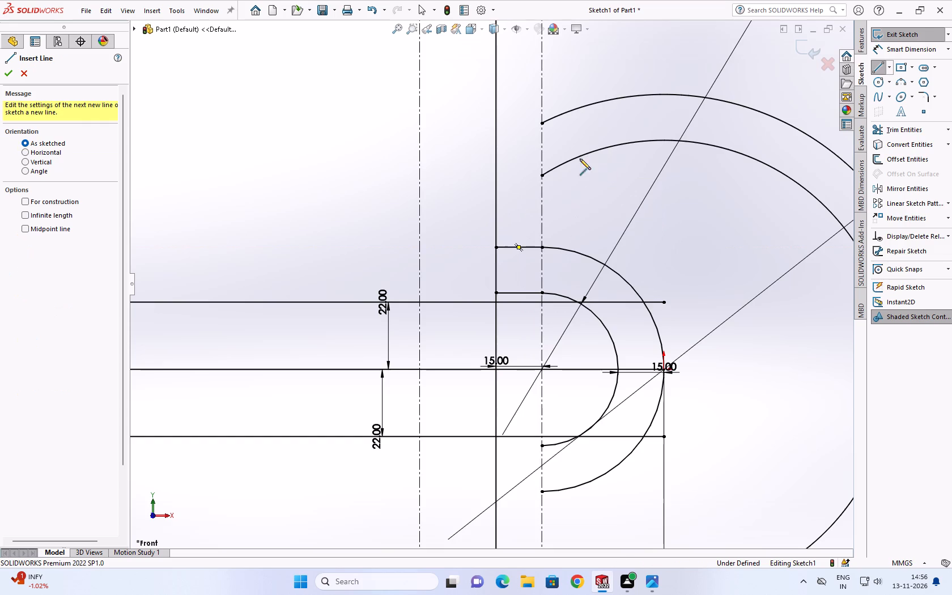
Switch to the Photos drawing and examine the front view's jaw heights, gap and the lower jaw's connection to the C-frame.
scroll(509, 155, up, 2)
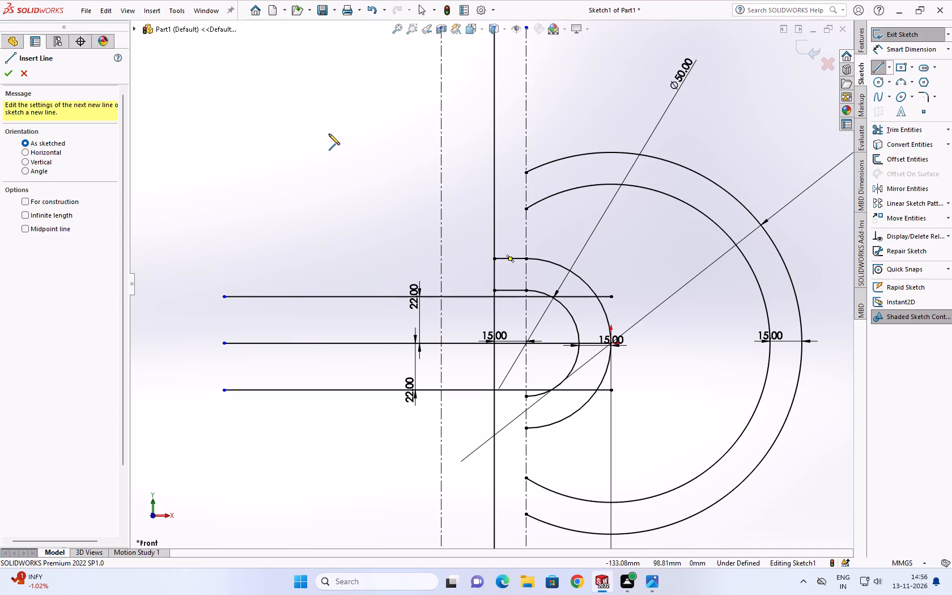
scroll(532, 209, down, 2)
scroll(513, 189, up, 4)
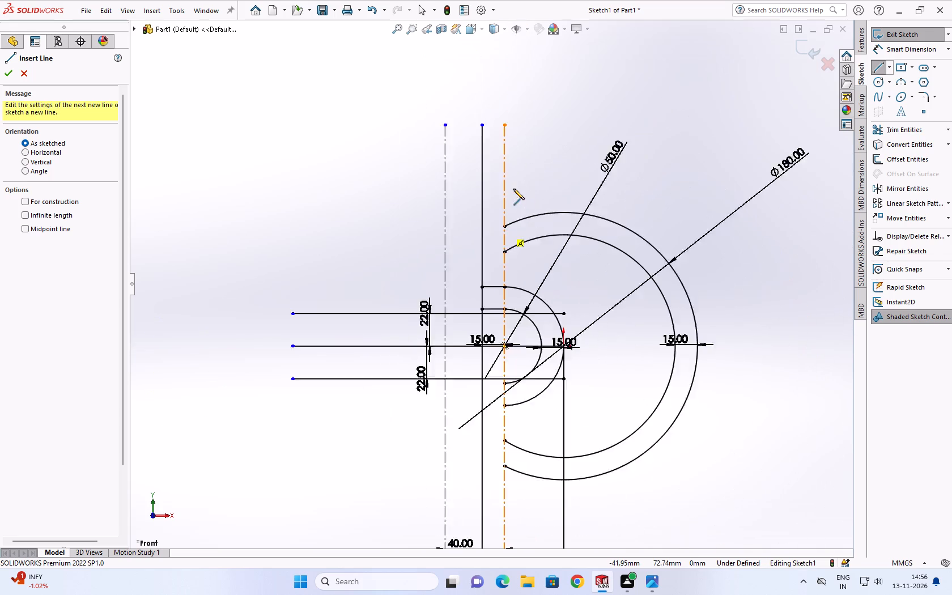
scroll(513, 189, up, 1)
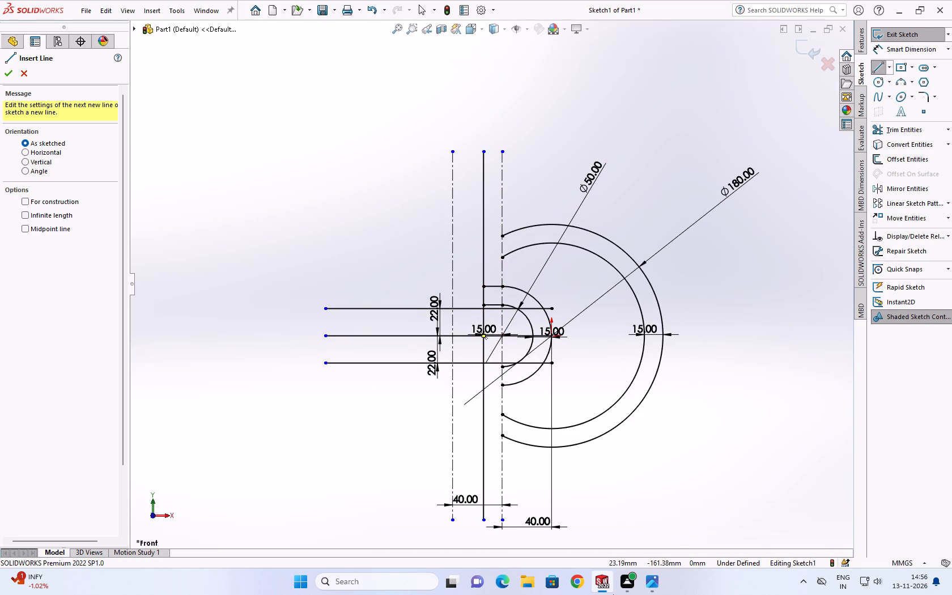
click(653, 577)
scroll(299, 288, up, 2)
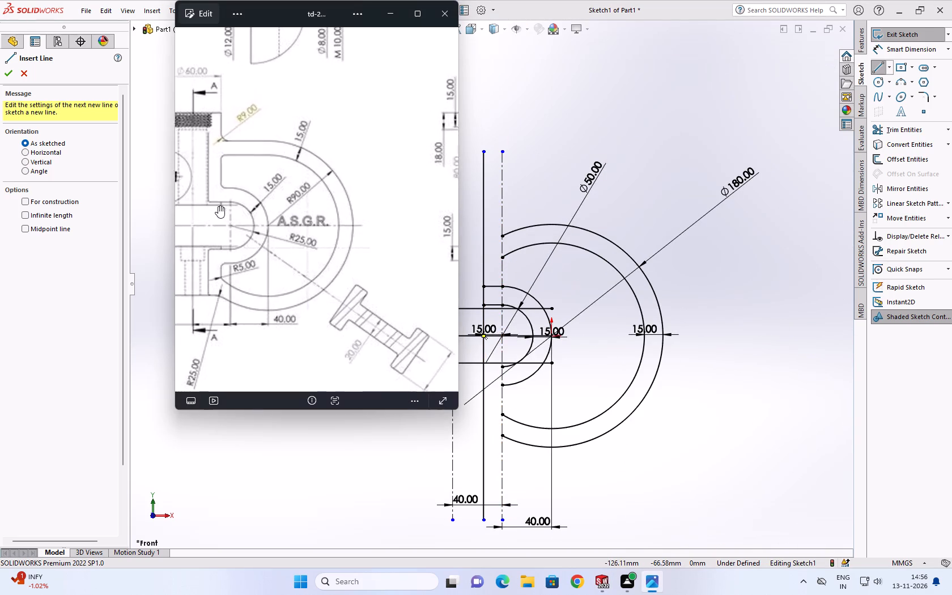
scroll(215, 206, down, 14)
middle_drag(207, 219, 266, 202)
scroll(246, 201, up, 12)
scroll(207, 198, down, 13)
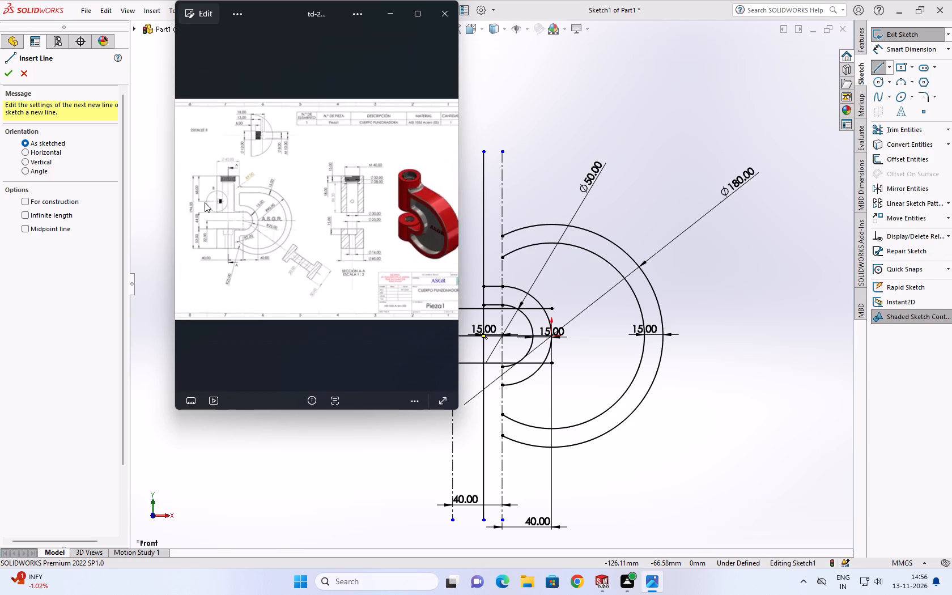
scroll(205, 202, up, 14)
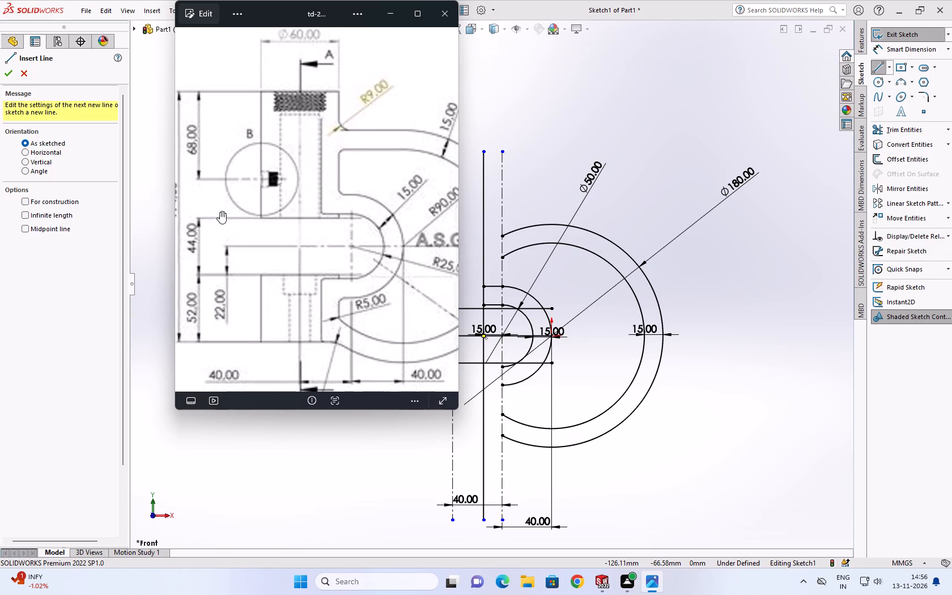
scroll(248, 227, down, 3)
scroll(272, 291, down, 1)
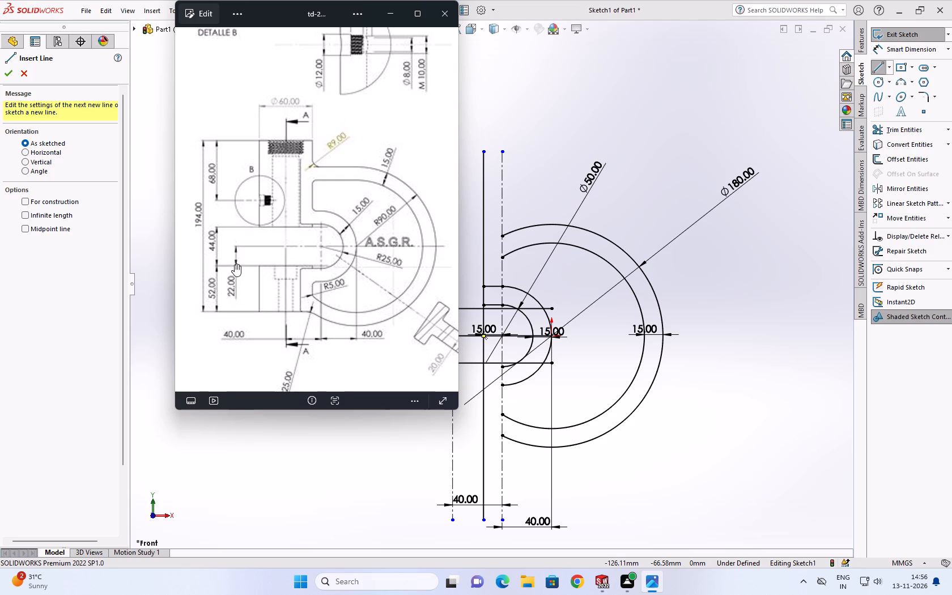
scroll(537, 399, down, 2)
In SOLIDWORKS, sketch connected lines from the 50 mm arc's lower end: 15 mm horizontal, about 56 mm down, and 15 mm to the 180 mm arc's lower end.
scroll(537, 394, up, 4)
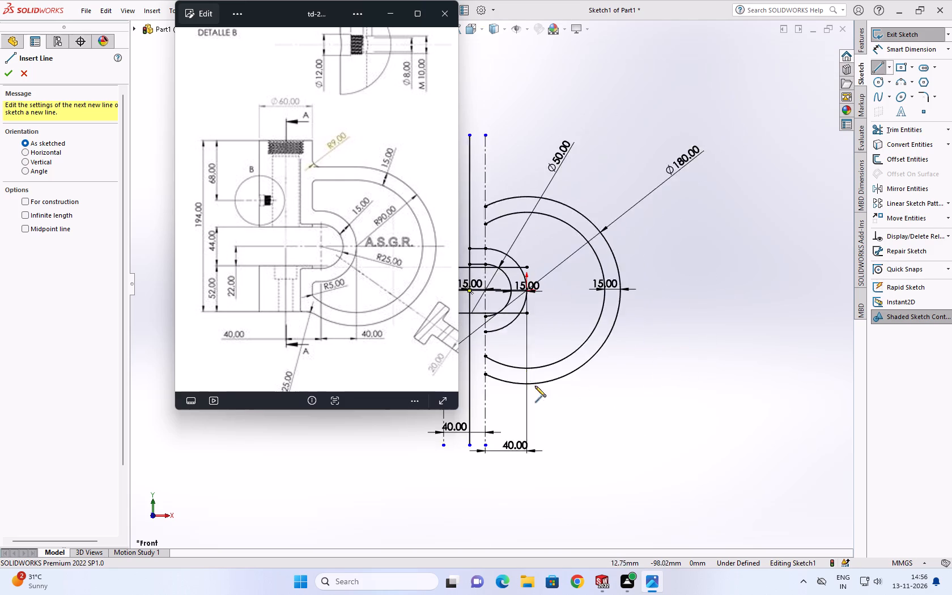
scroll(521, 367, up, 3)
scroll(496, 307, down, 7)
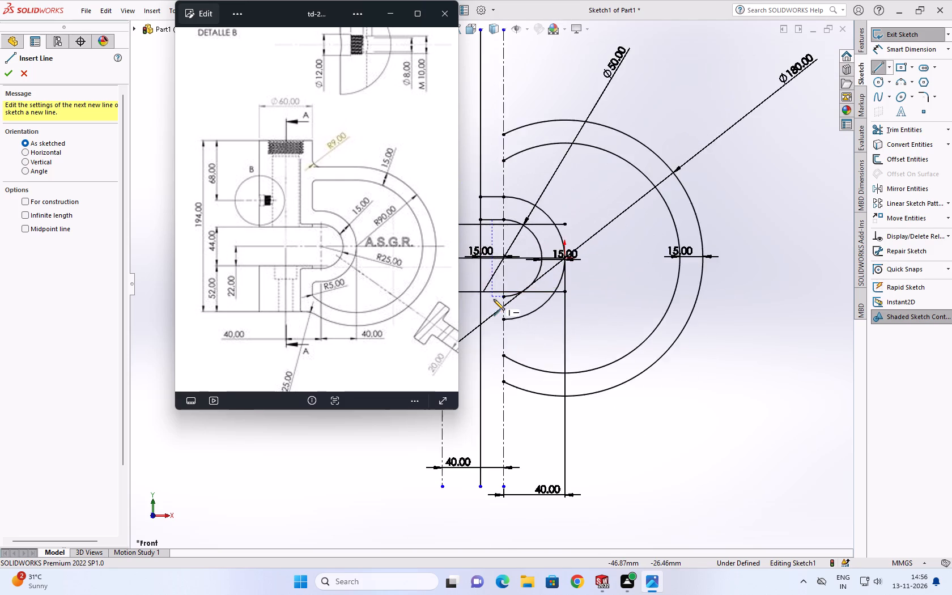
scroll(494, 299, down, 1)
click(508, 293)
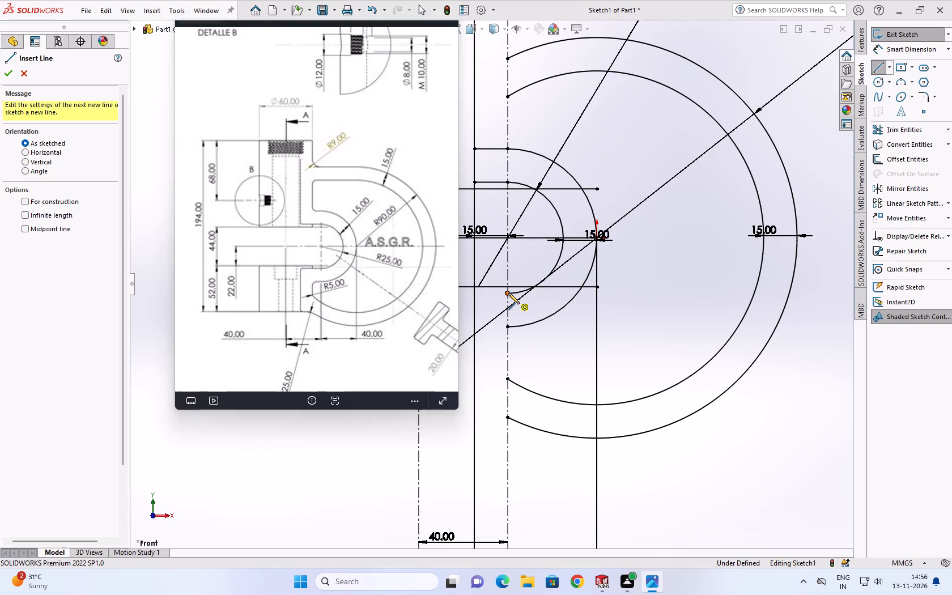
click(473, 294)
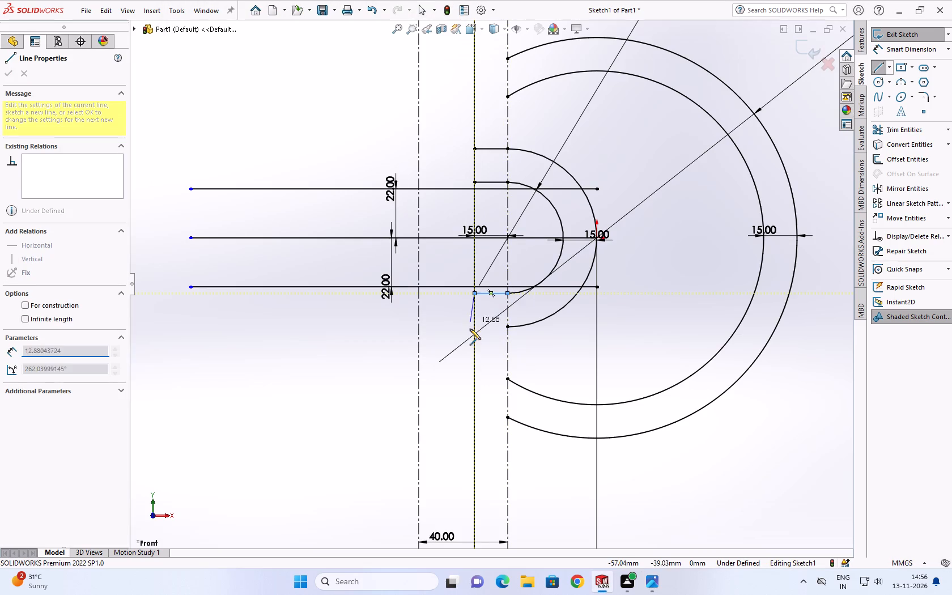
click(473, 417)
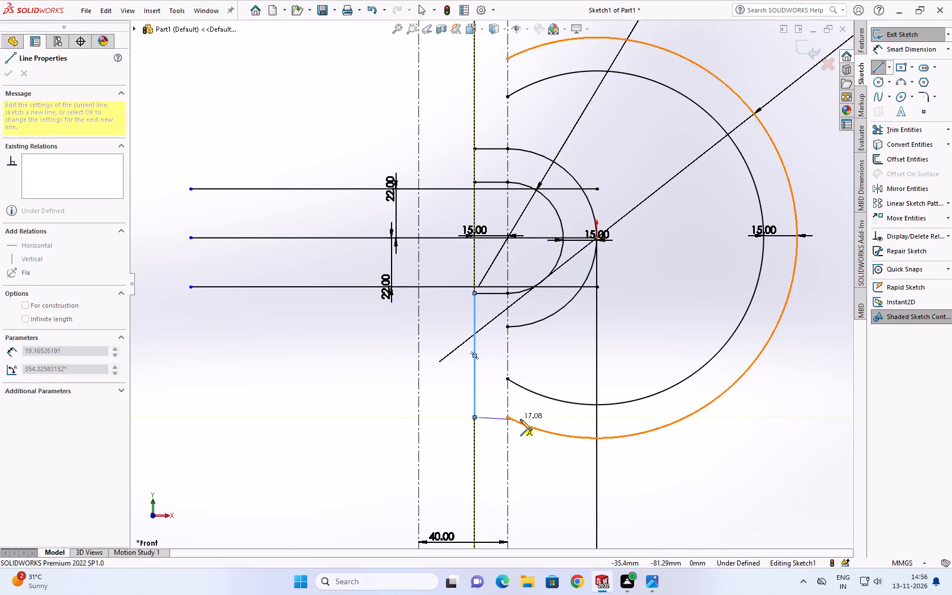
click(506, 418)
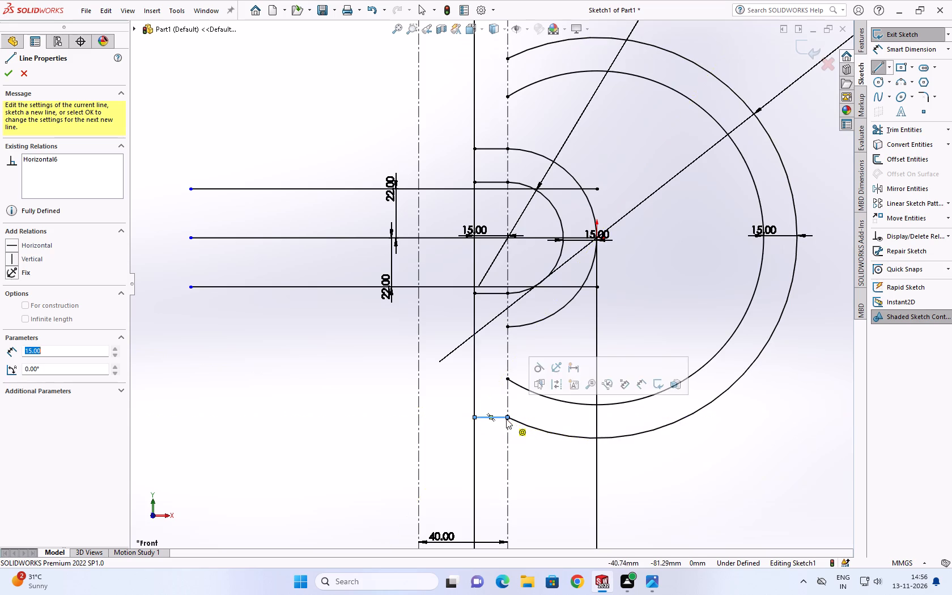
Sketch a three-point arc of about 12.8 mm radius joining the lower ends of the outer small arc and inner large arc.
scroll(506, 420, down, 1)
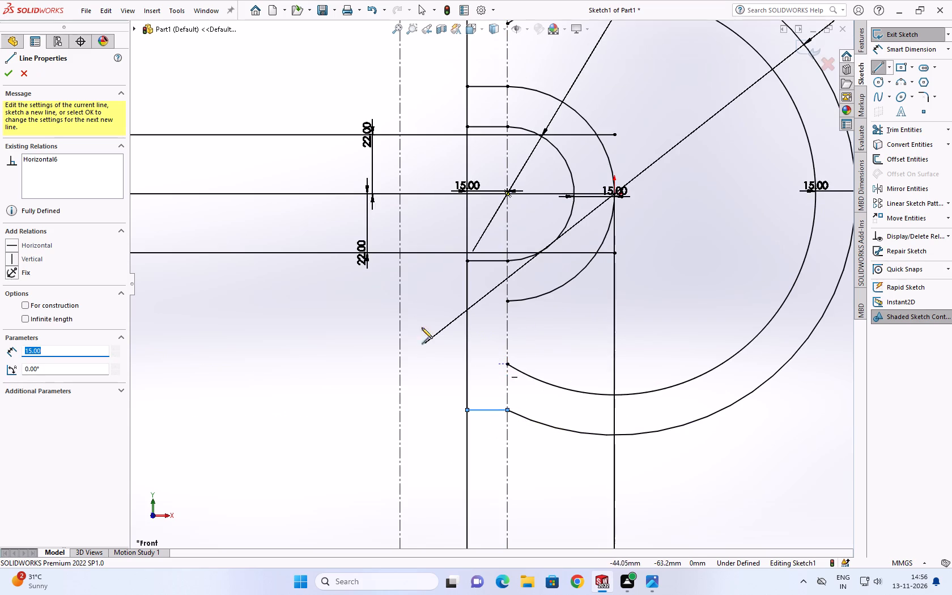
scroll(555, 303, up, 5)
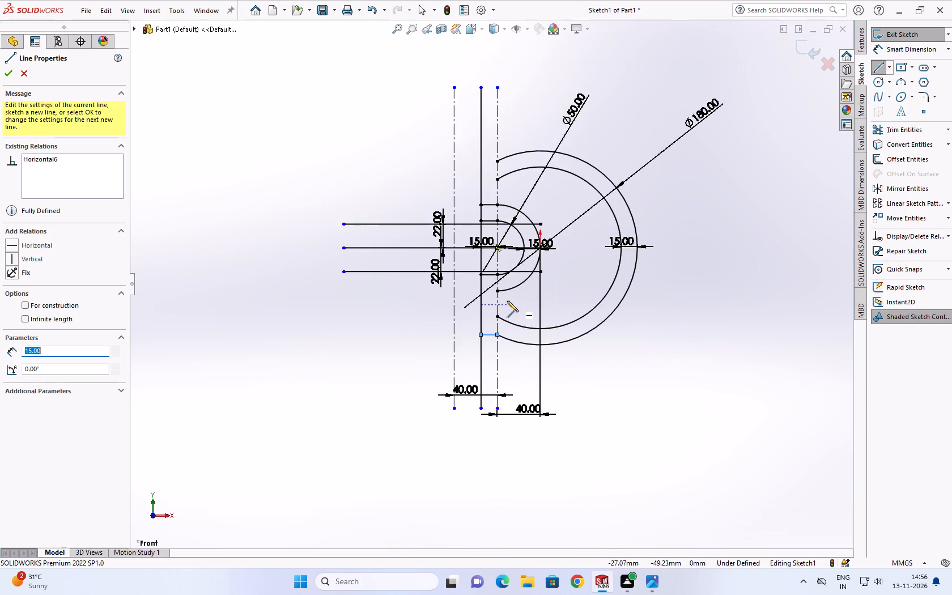
scroll(505, 301, down, 3)
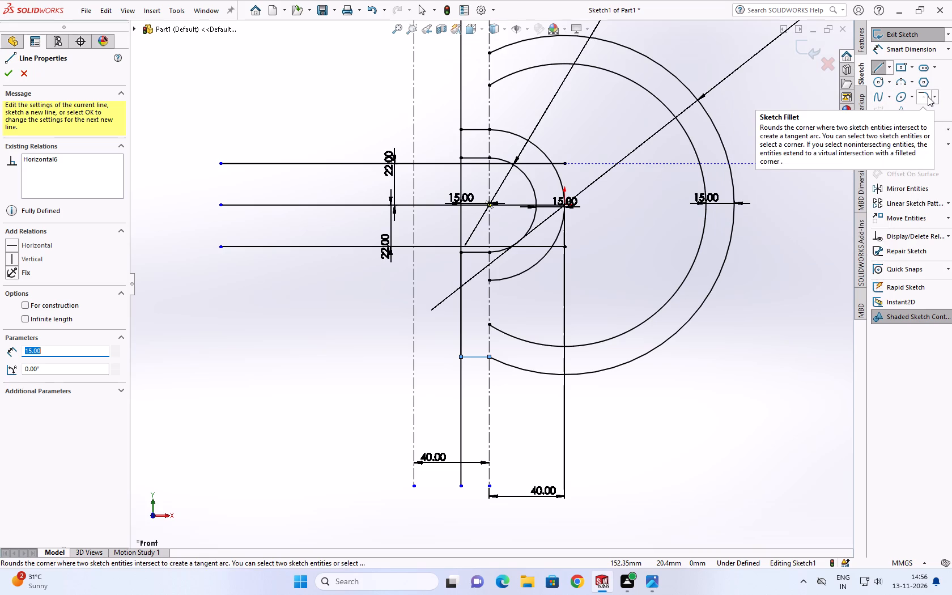
click(905, 82)
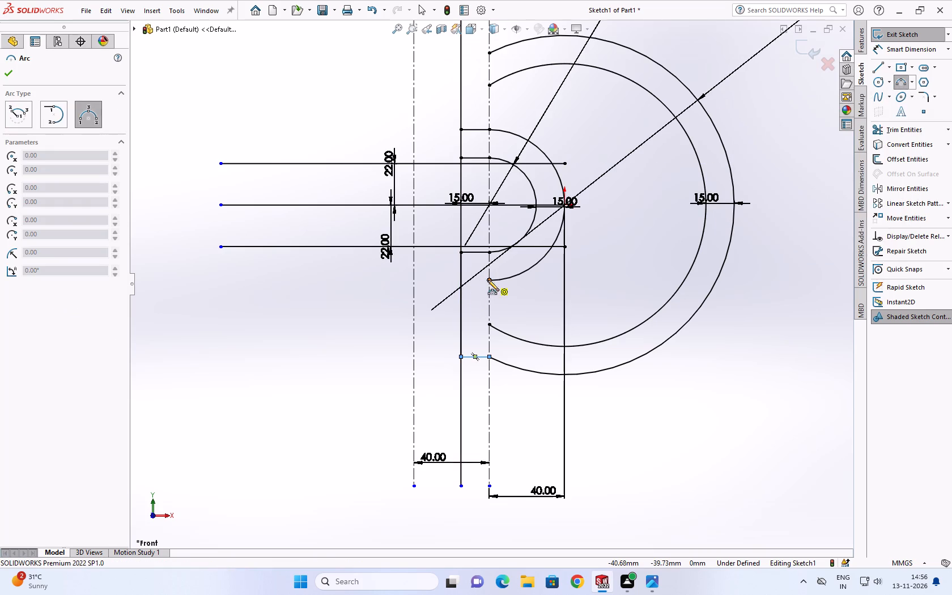
click(488, 280)
click(489, 325)
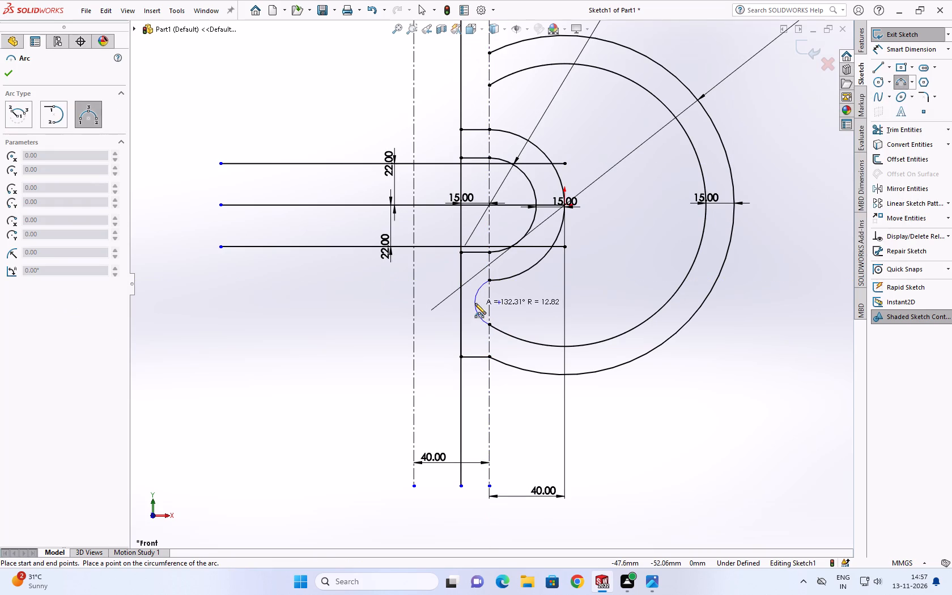
click(475, 303)
scroll(475, 310, down, 1)
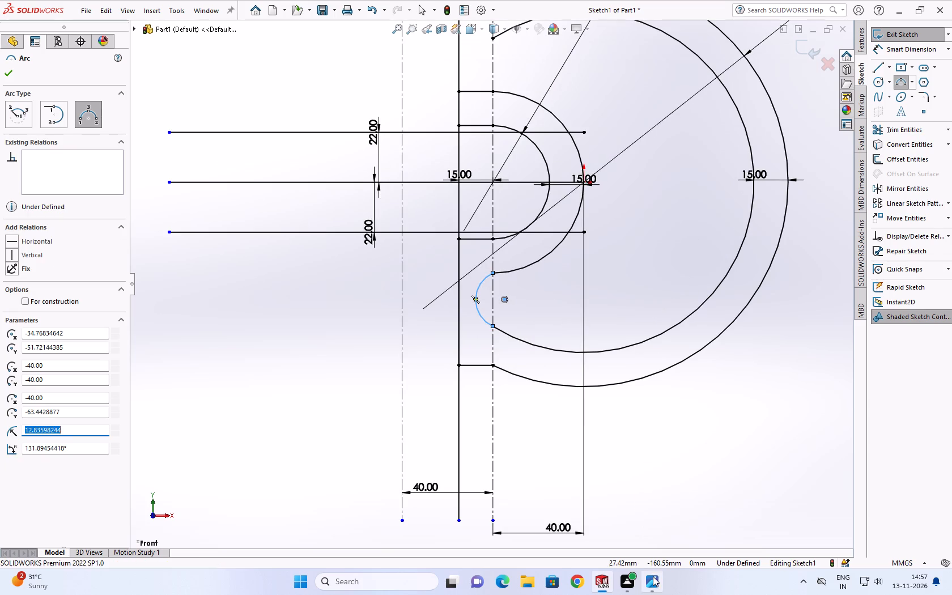
Check the front view's R5.00 detail in the Photos drawing and, back in SOLIDWORKS, delete the three-point arc joining the two lower arc ends.
click(653, 576)
scroll(321, 289, up, 2)
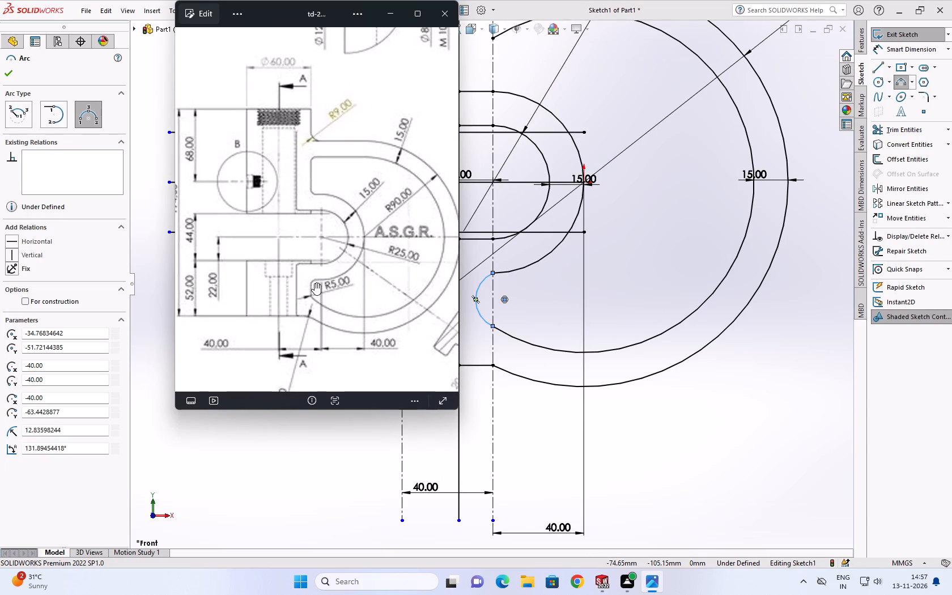
scroll(314, 283, up, 2)
scroll(314, 286, down, 5)
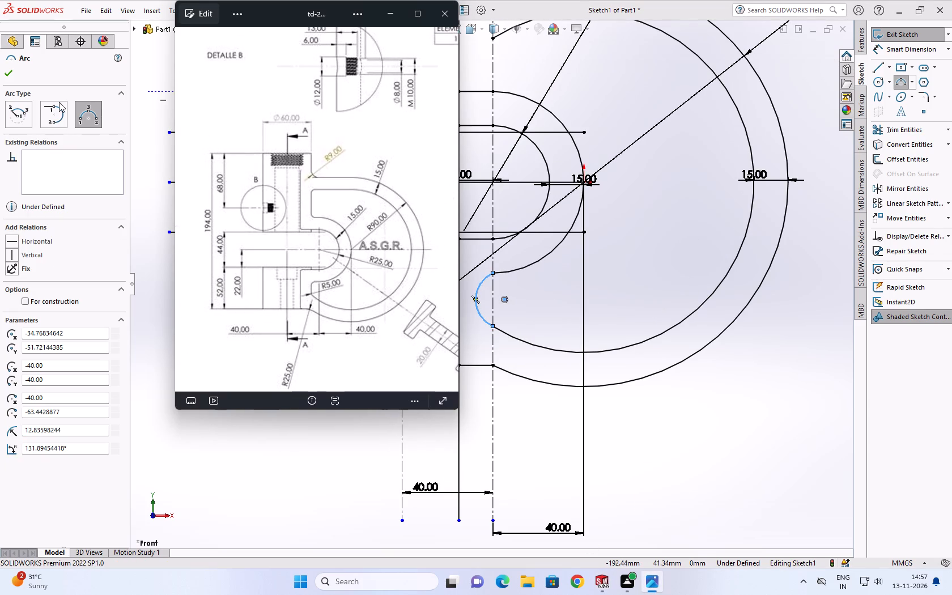
click(3, 77)
scroll(477, 244, down, 3)
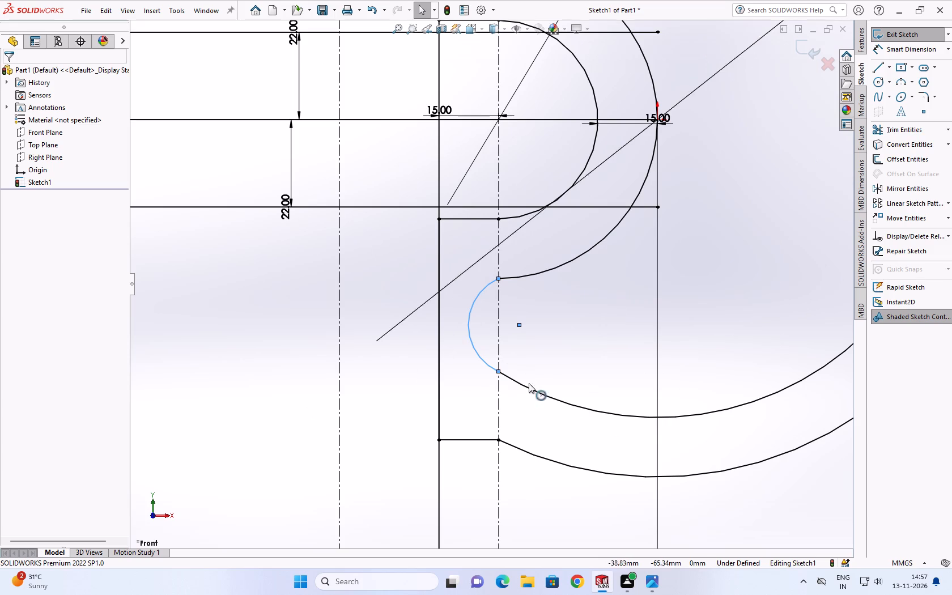
key(Delete)
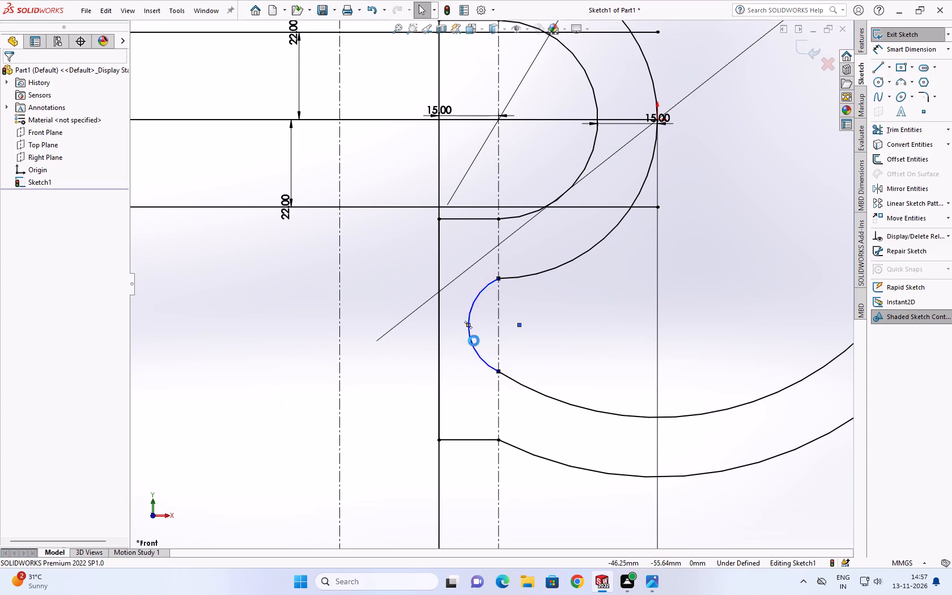
Sketch connected lines from the outer small arc's lower end: about 8 mm horizontal, 23.4 mm down, and 8 mm to the inner large arc.
click(878, 66)
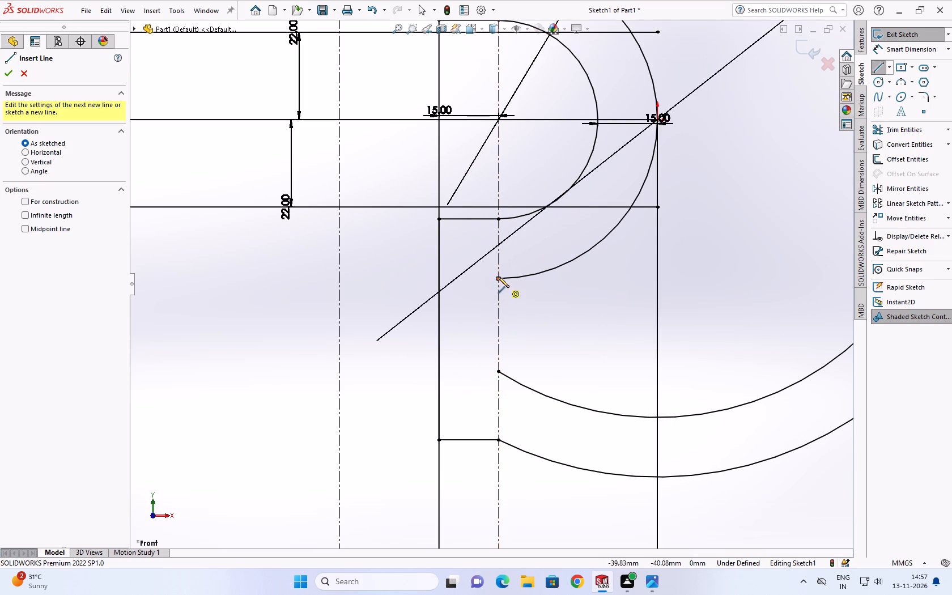
click(498, 276)
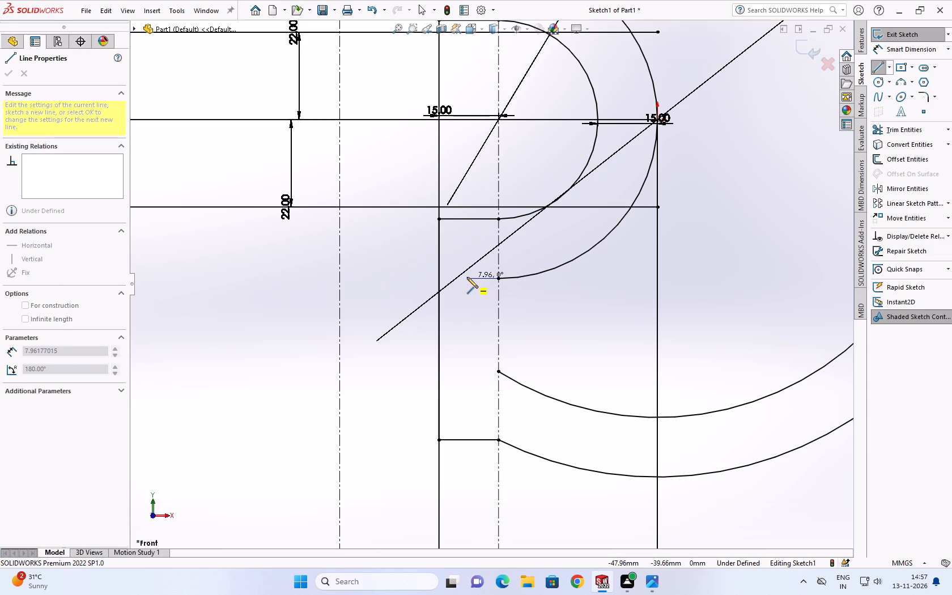
click(467, 277)
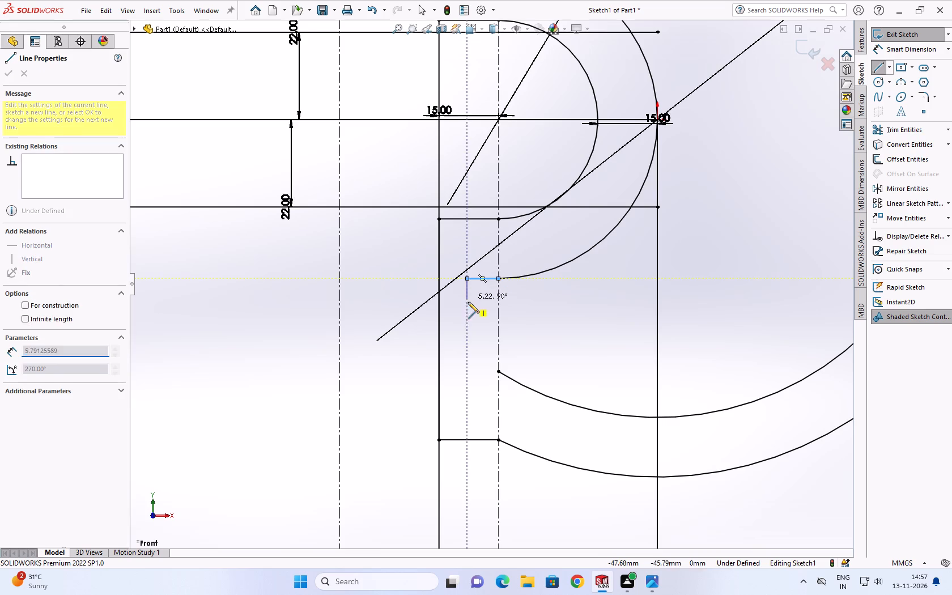
click(470, 370)
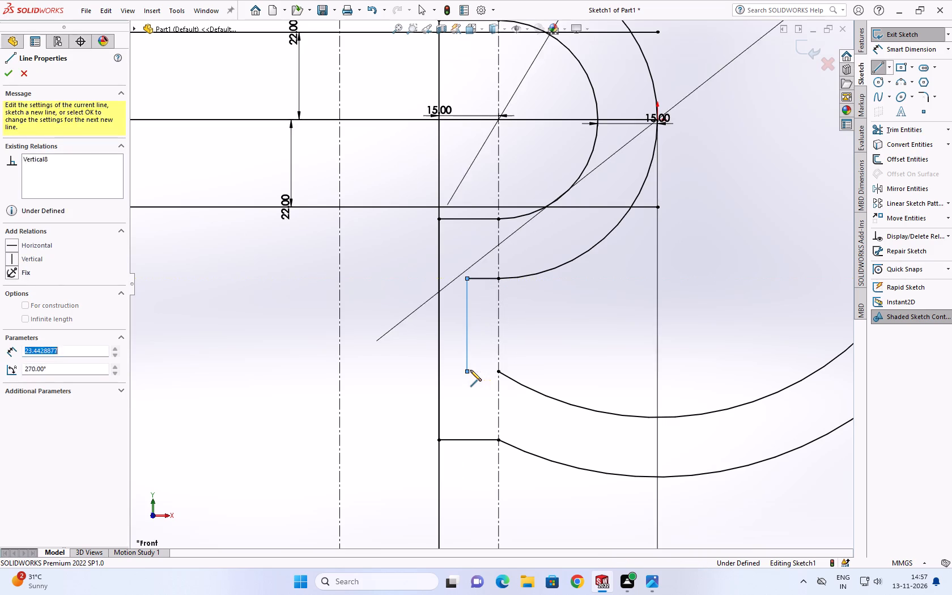
click(497, 374)
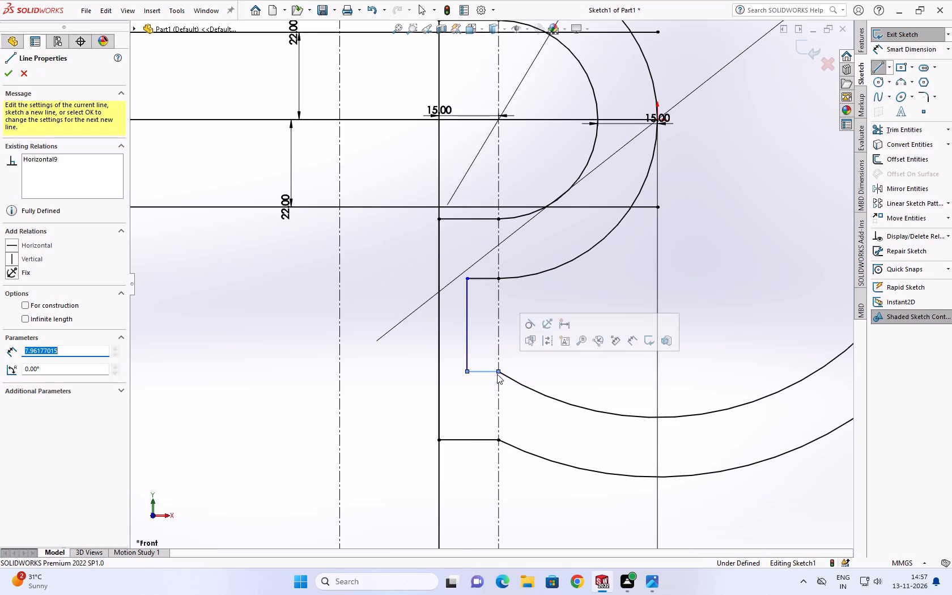
scroll(497, 373, up, 1)
key(Escape)
Fillet both corners of the new lower connecting lines with a 5 mm radius.
click(922, 92)
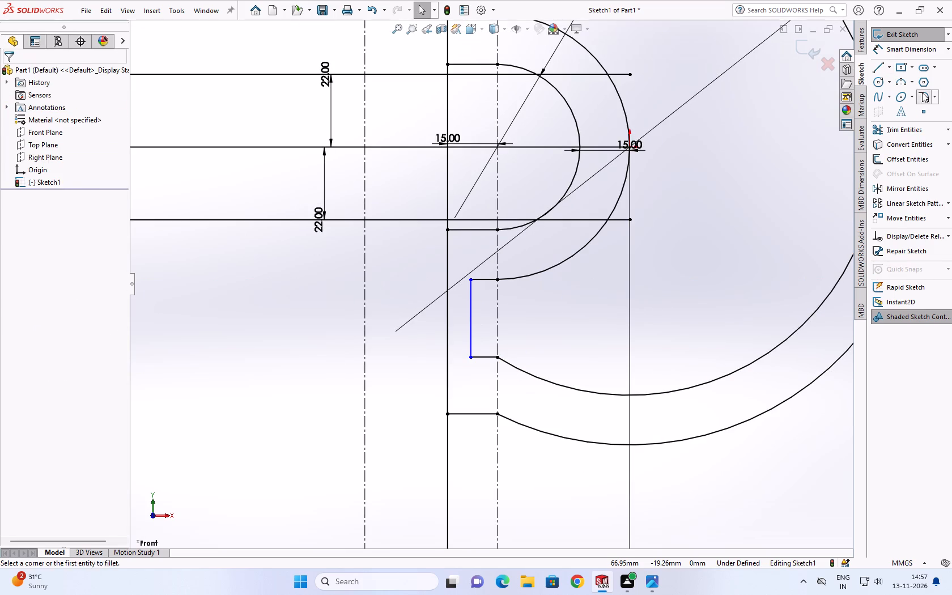
key(5)
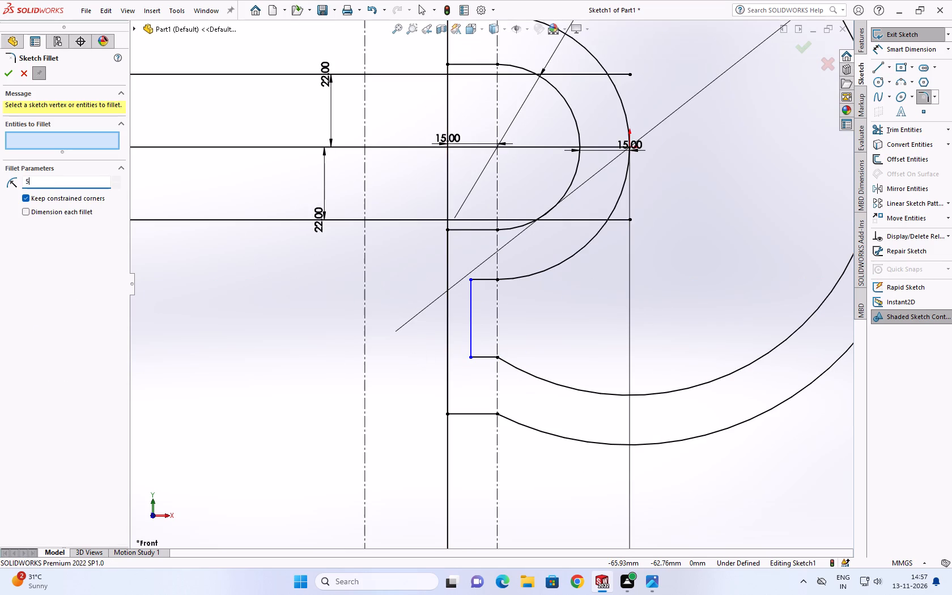
key(Return)
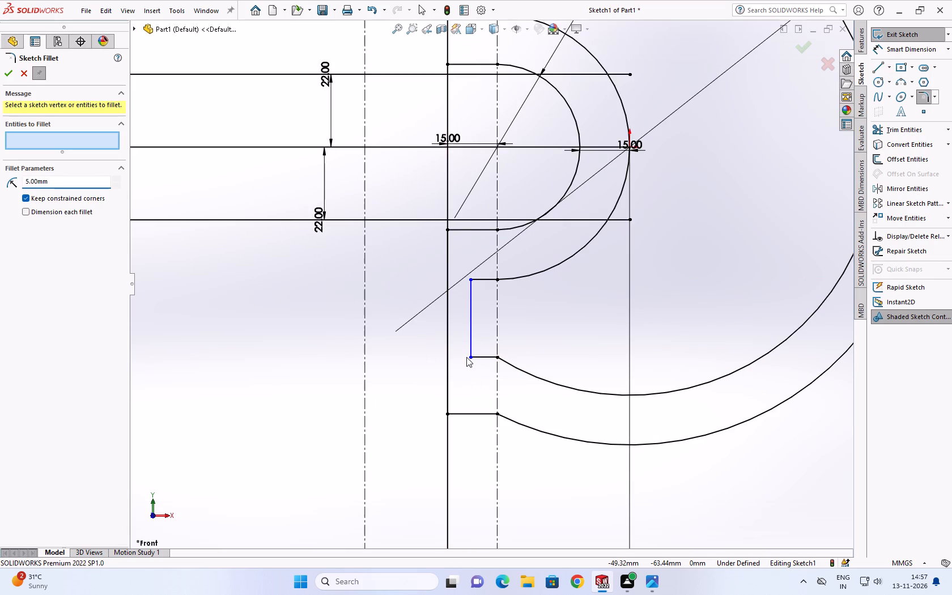
click(470, 356)
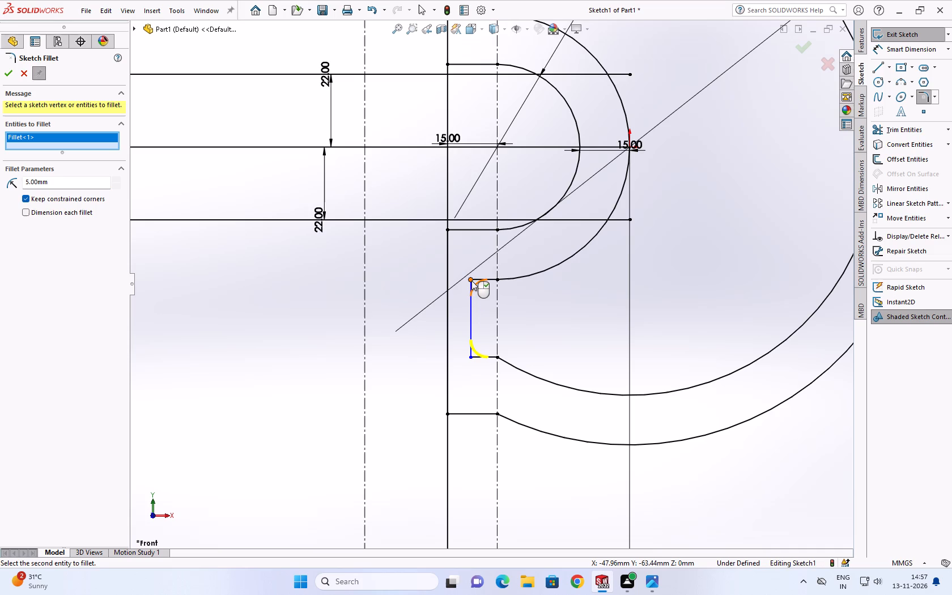
click(471, 280)
click(9, 67)
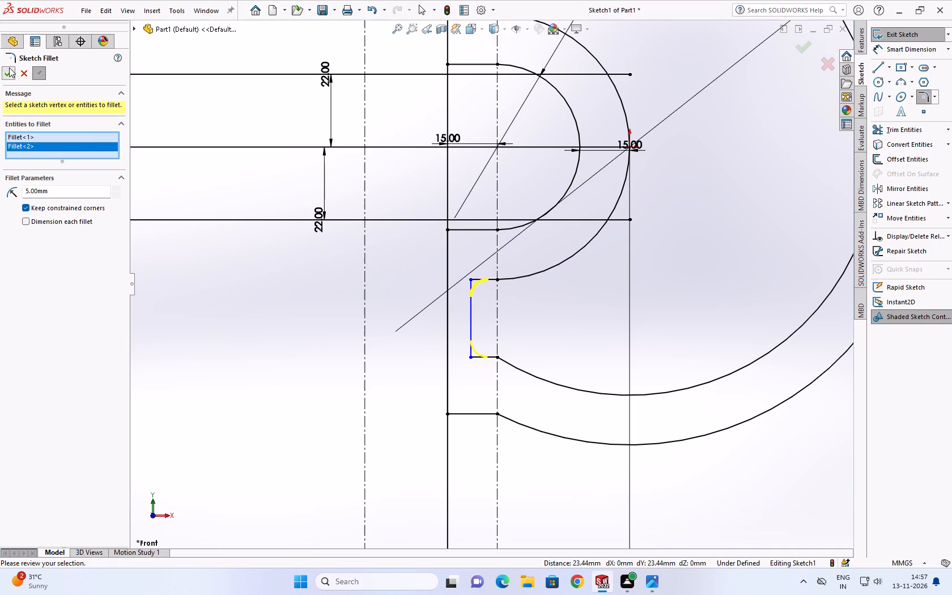
Trim away the 15 mm horizontal line at the outer small arc's upper end.
scroll(443, 219, up, 6)
scroll(487, 204, down, 7)
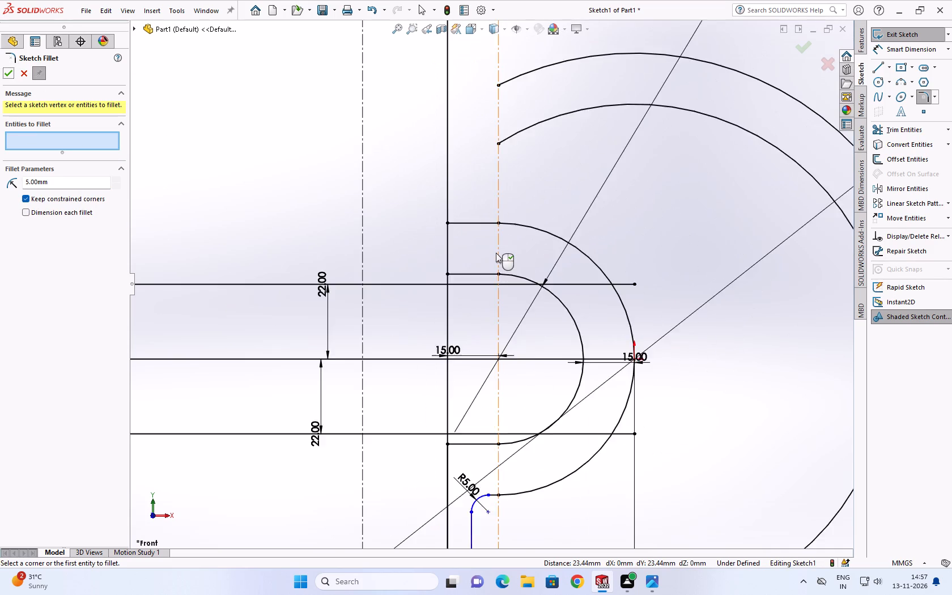
scroll(496, 253, down, 2)
scroll(496, 254, up, 5)
scroll(496, 254, down, 1)
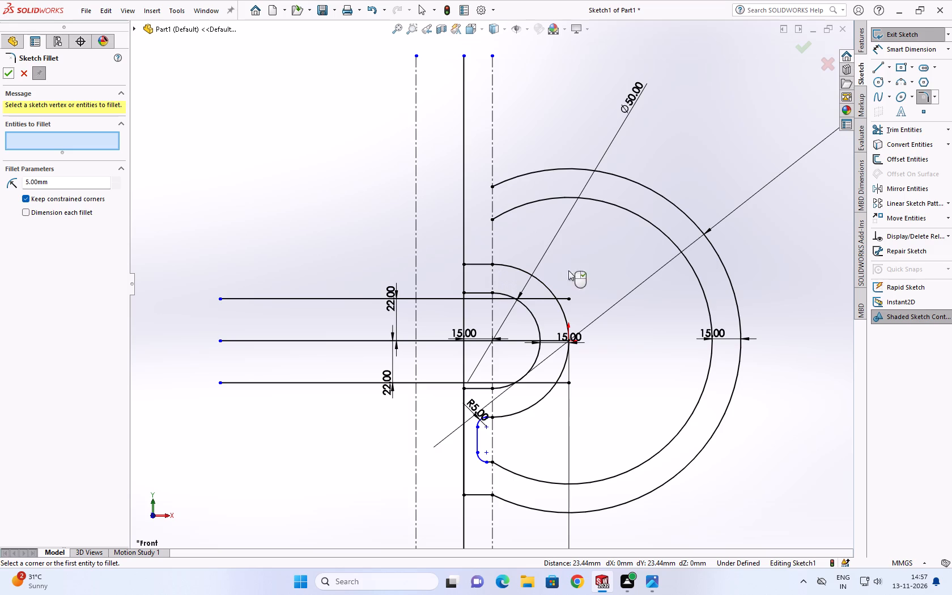
click(889, 129)
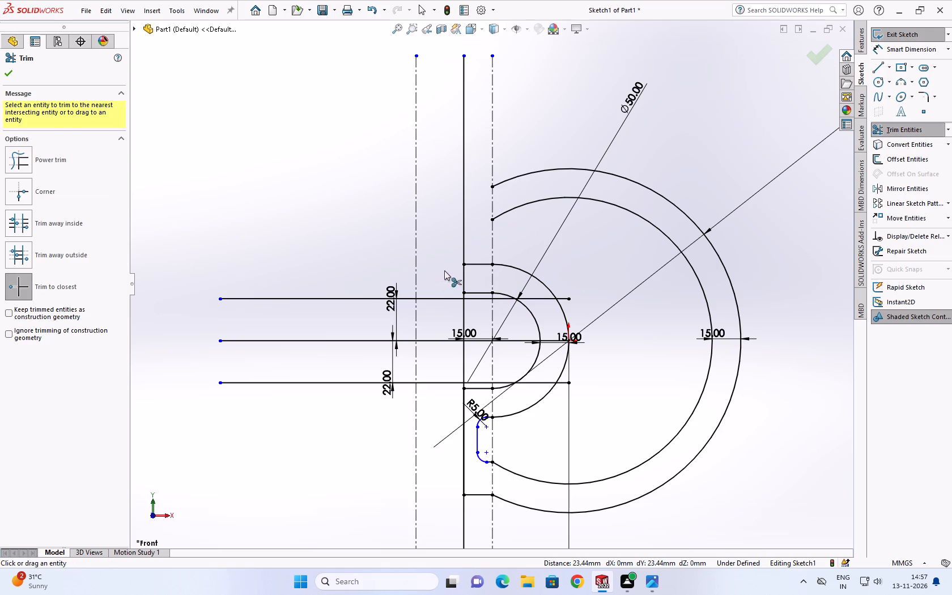
click(480, 263)
scroll(480, 263, down, 2)
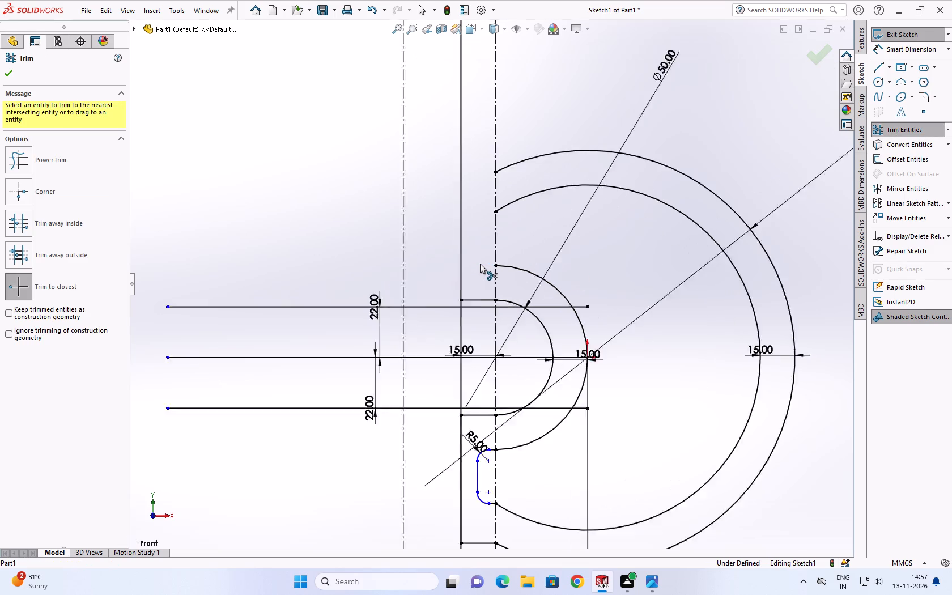
Sketch connected lines from the inner large arc's upper end: about 8 mm horizontal, 23.4 mm down, and 8 mm to the outer small arc.
click(876, 65)
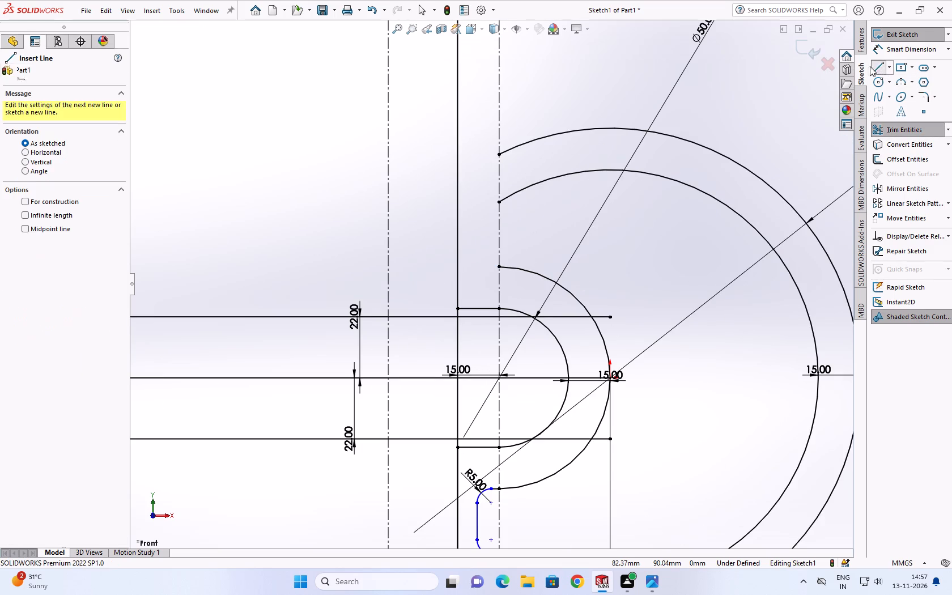
click(497, 201)
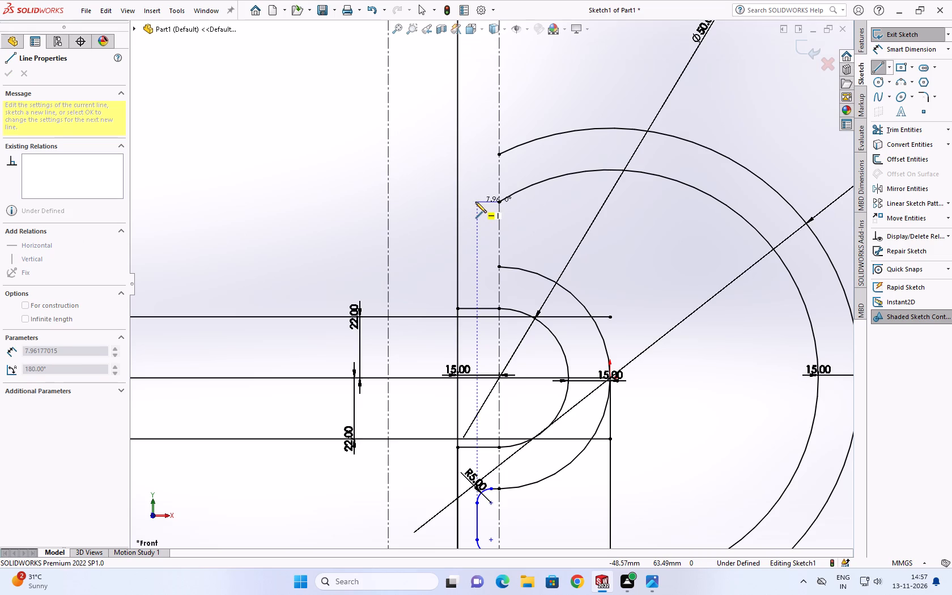
click(475, 202)
click(478, 264)
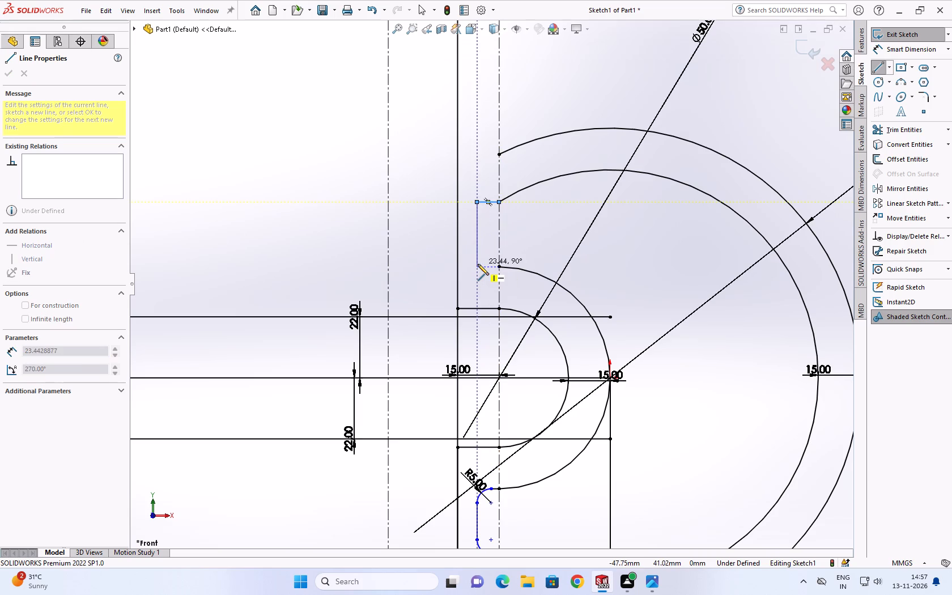
click(496, 265)
scroll(514, 273, down, 2)
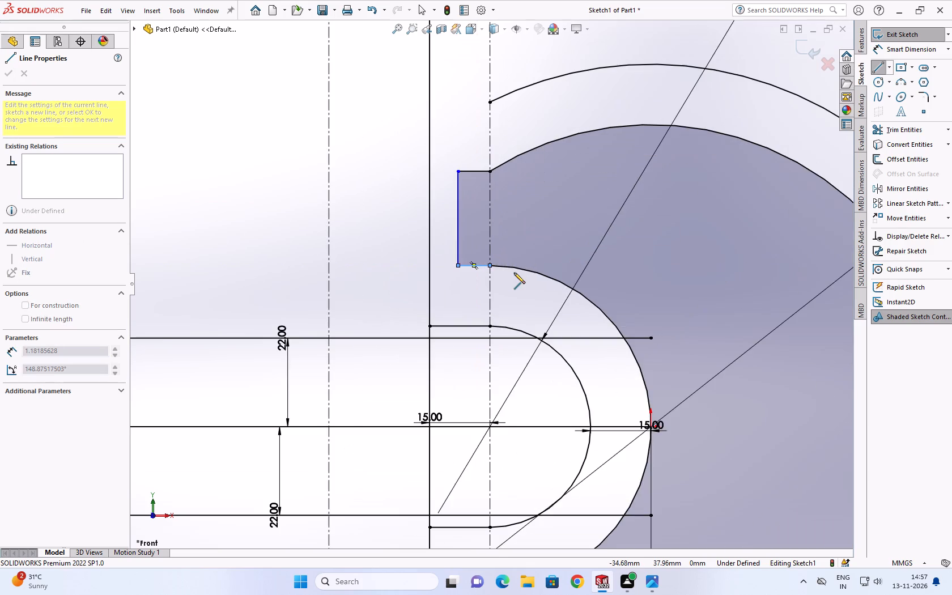
key(Escape)
Fillet both corners of the upper connecting lines with a 5 mm radius.
click(929, 95)
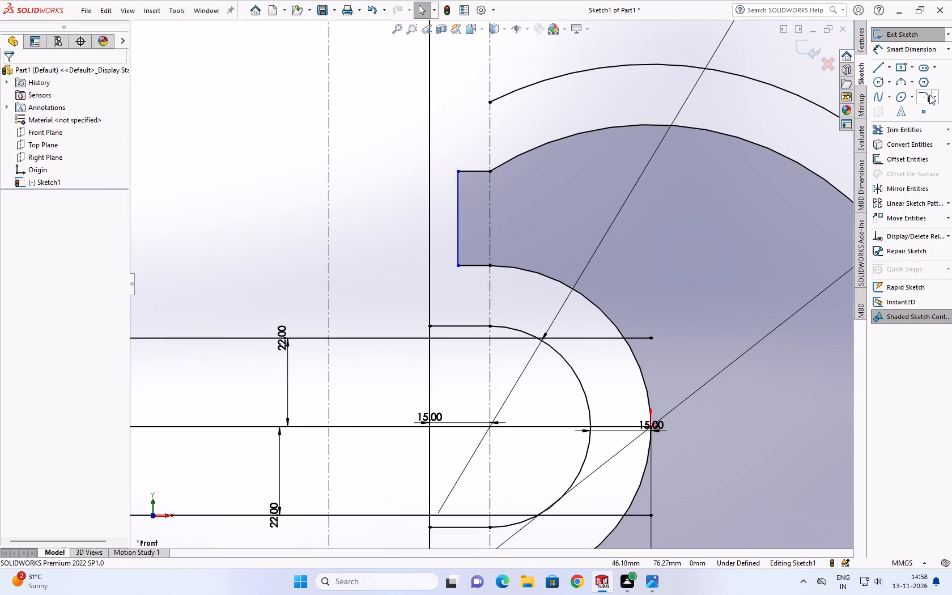
click(460, 169)
click(459, 266)
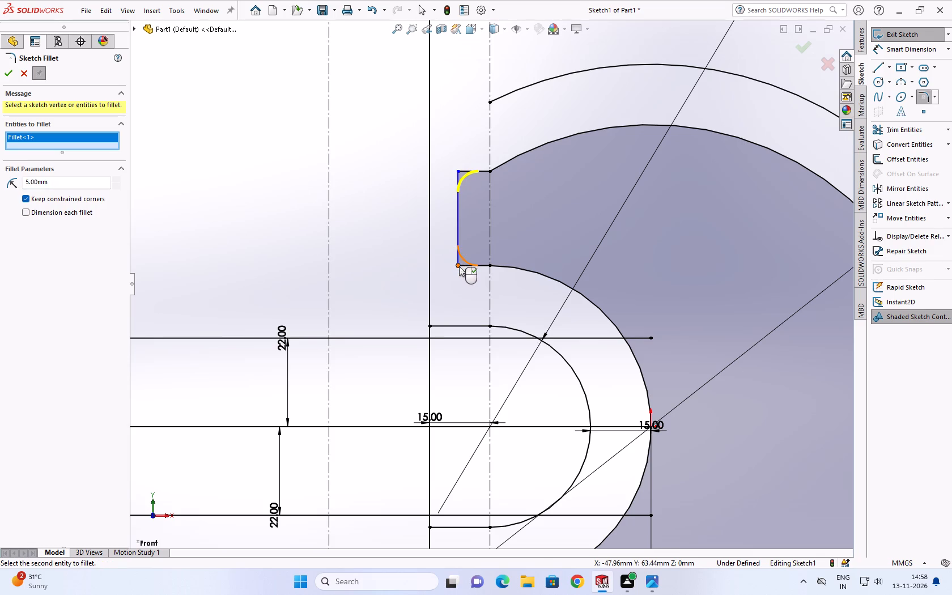
click(9, 78)
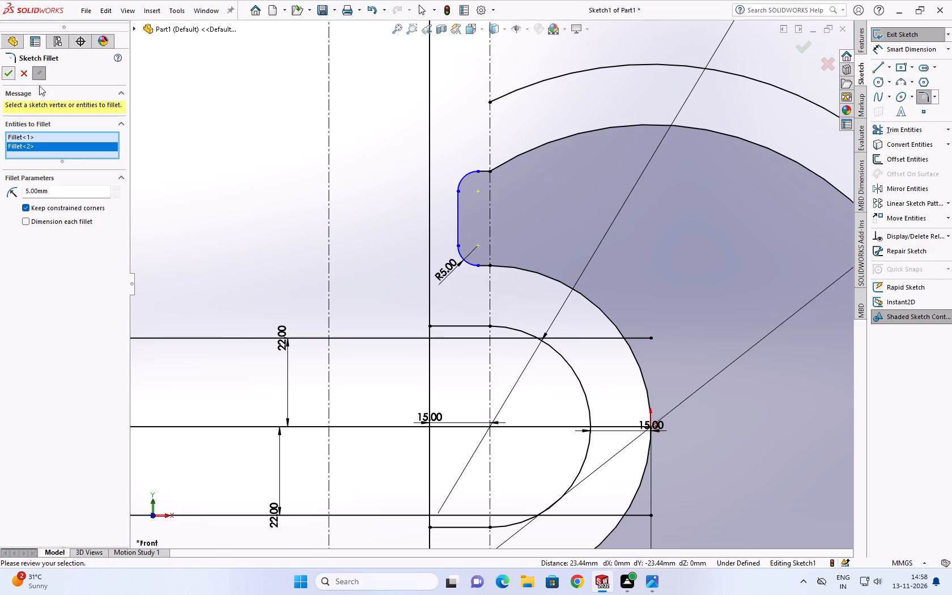
Switch to the Photos drawing and examine the front view's upper jaw heights, overall height, R9 corner and C-frame connection against the sketch.
scroll(245, 155, up, 2)
scroll(409, 194, up, 3)
scroll(496, 305, down, 1)
scroll(461, 247, down, 2)
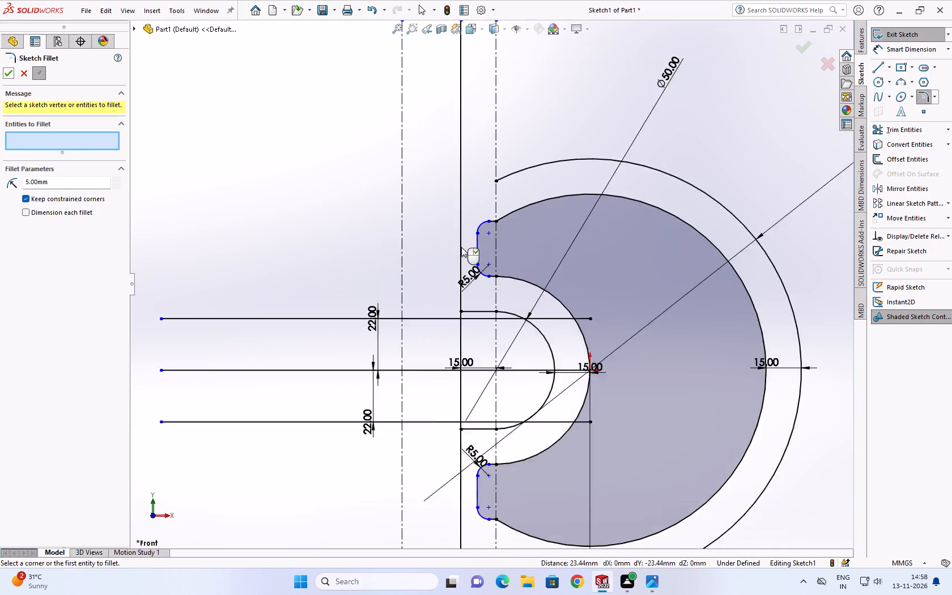
scroll(593, 262, up, 2)
click(652, 581)
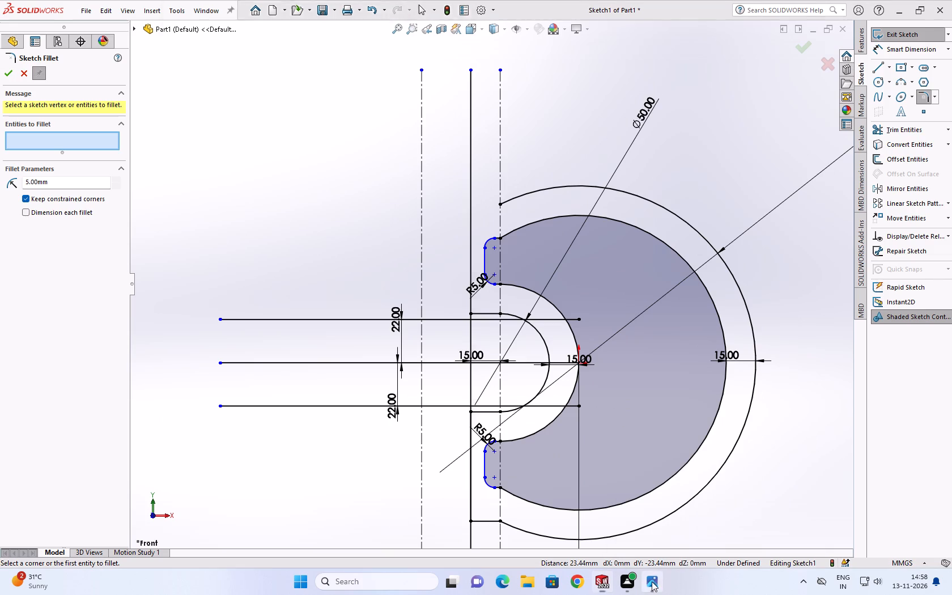
scroll(289, 224, up, 2)
scroll(376, 228, up, 2)
scroll(305, 203, up, 1)
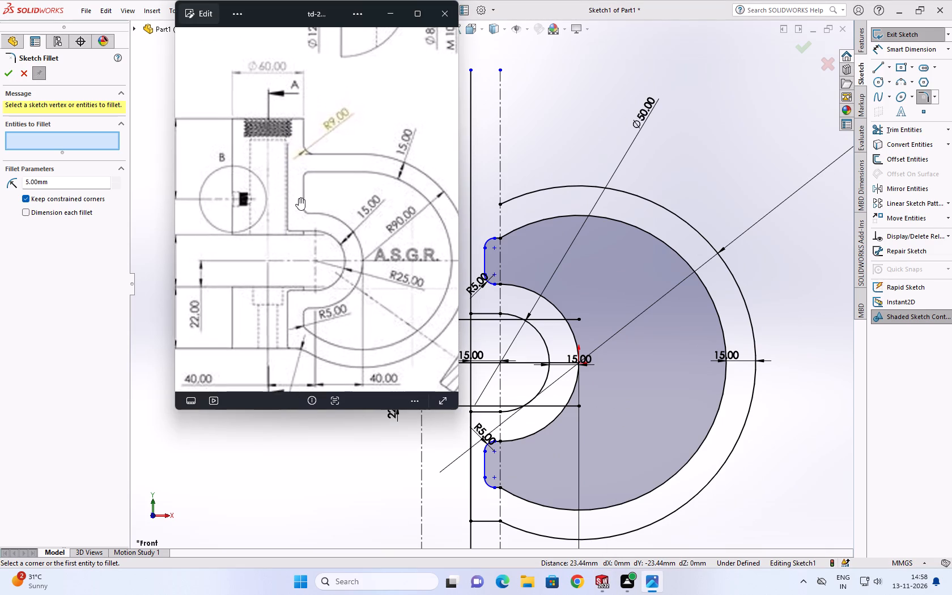
scroll(299, 198, up, 2)
scroll(475, 195, down, 1)
scroll(232, 120, down, 10)
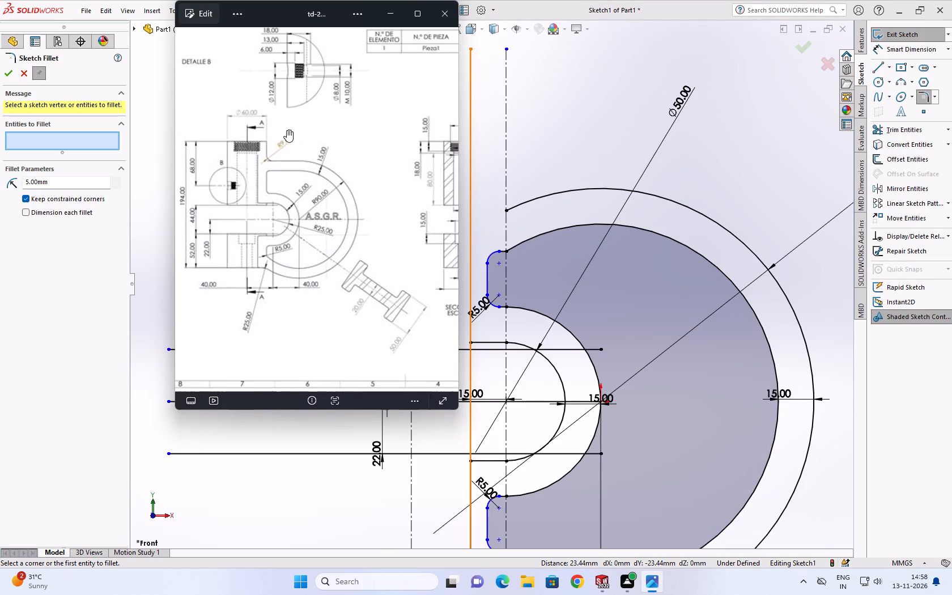
scroll(482, 212, down, 3)
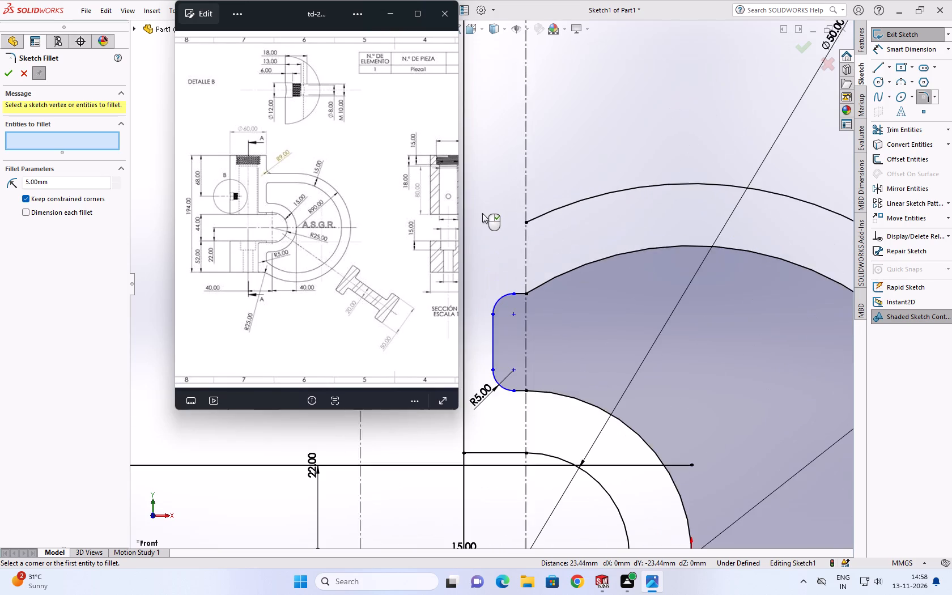
scroll(490, 213, up, 6)
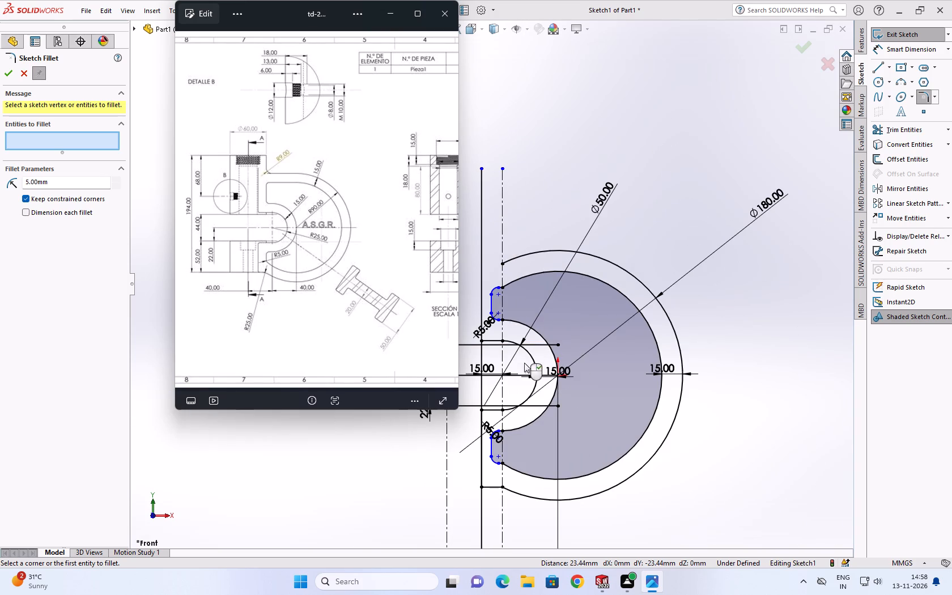
scroll(515, 373, up, 2)
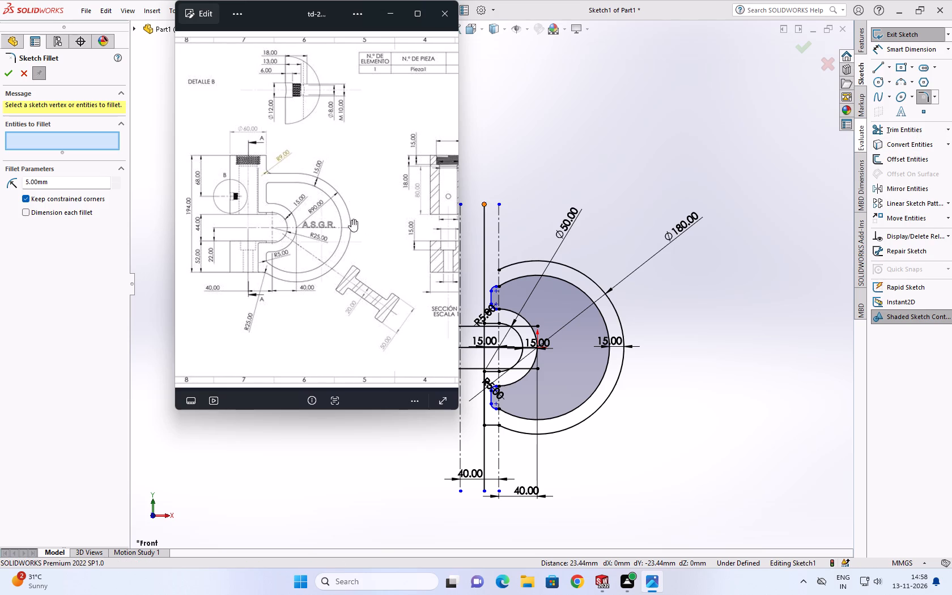
scroll(316, 222, up, 3)
scroll(263, 222, down, 6)
scroll(197, 247, up, 4)
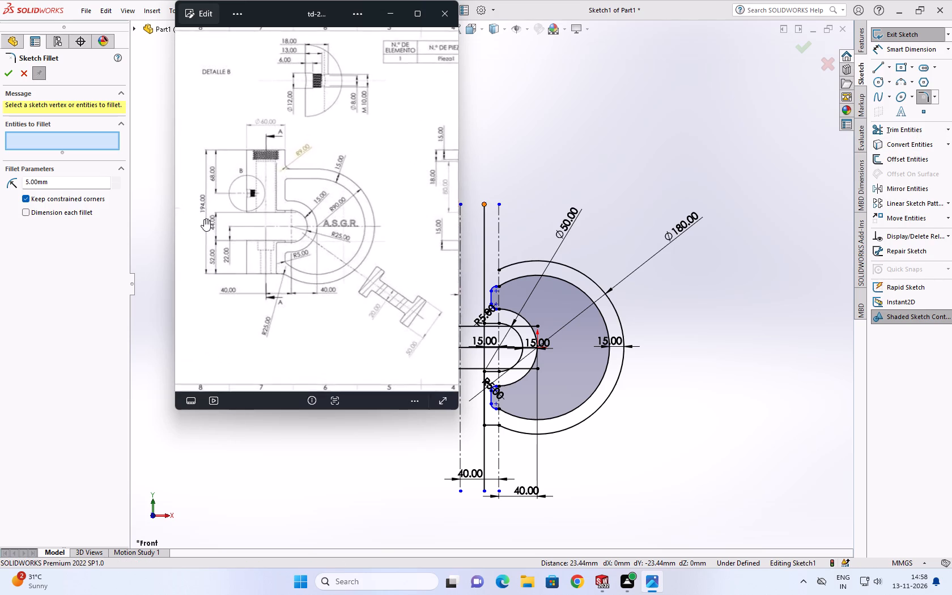
scroll(204, 218, up, 6)
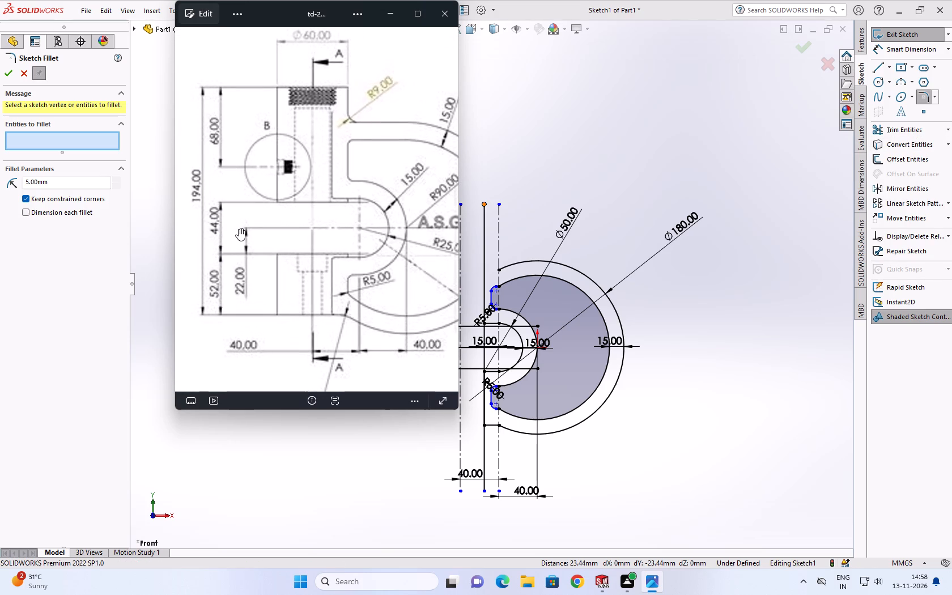
scroll(239, 228, up, 2)
scroll(245, 204, down, 3)
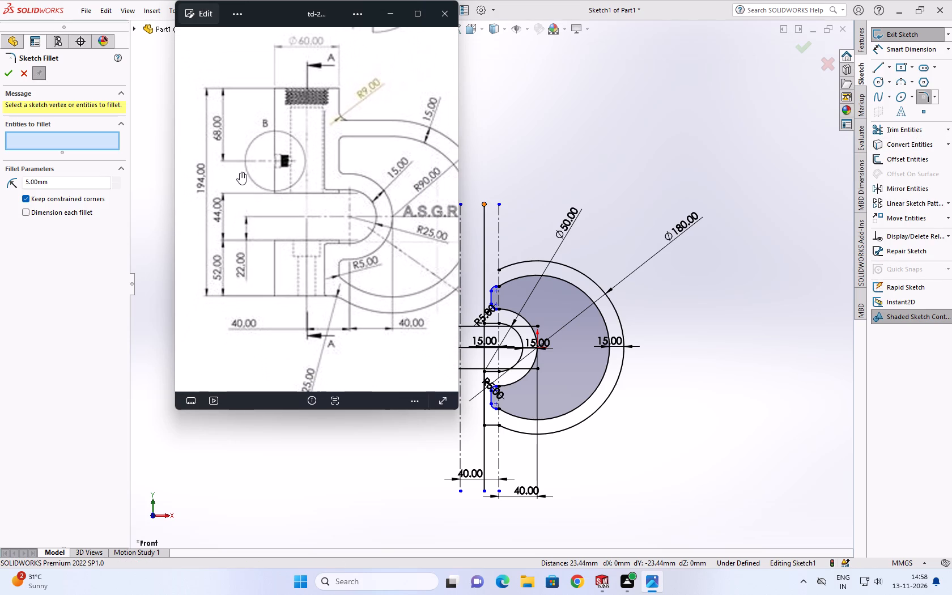
Examine the drawing's front view for the overall 194 mm height, jaw heights and R9 corner against the sketched profile.
scroll(508, 335, down, 4)
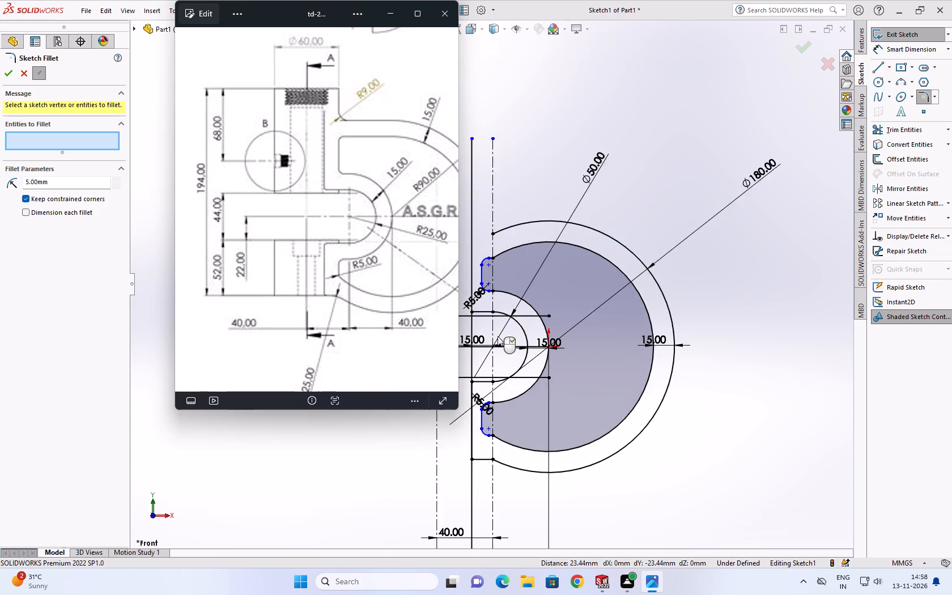
scroll(498, 336, down, 1)
scroll(490, 344, up, 6)
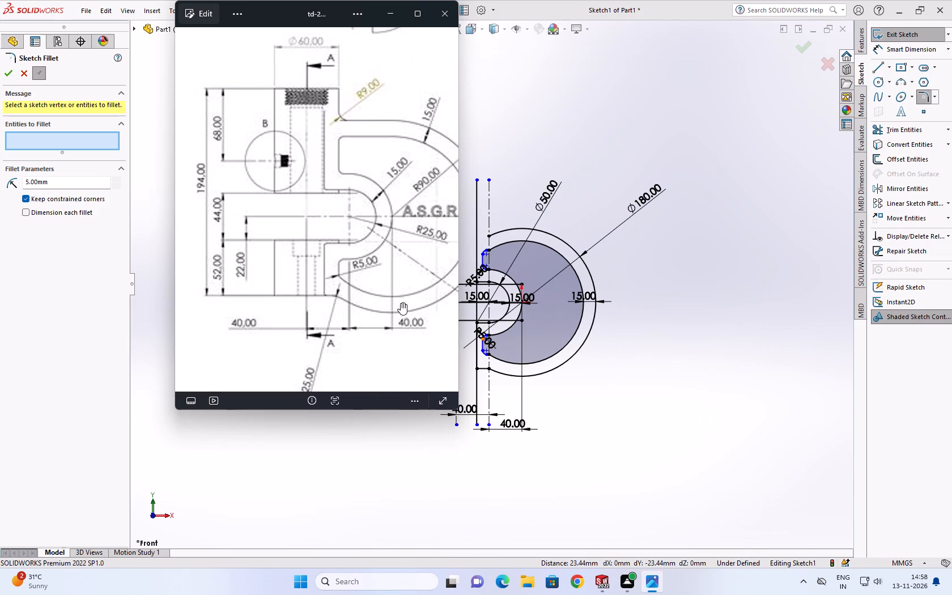
scroll(236, 179, up, 4)
scroll(231, 166, down, 3)
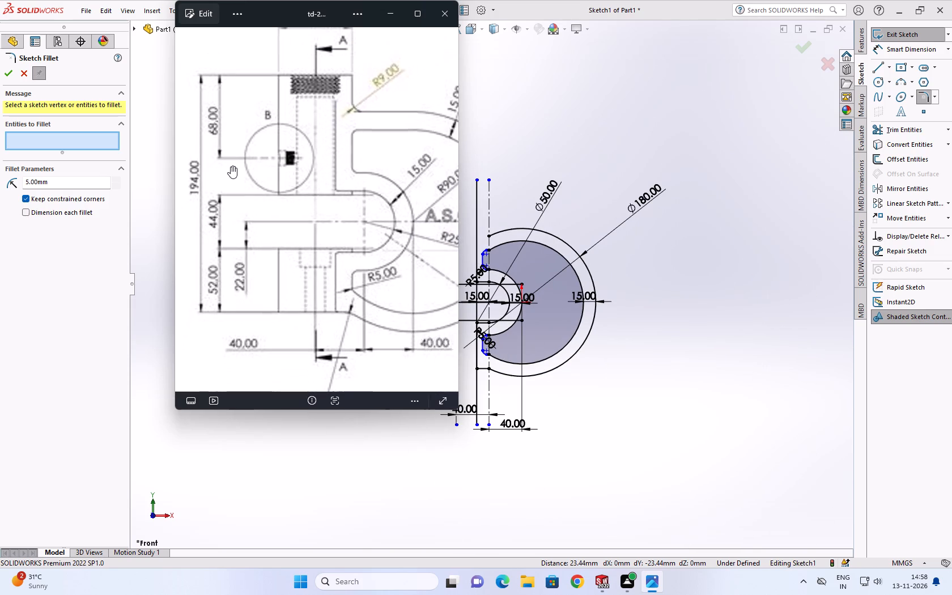
scroll(231, 166, down, 4)
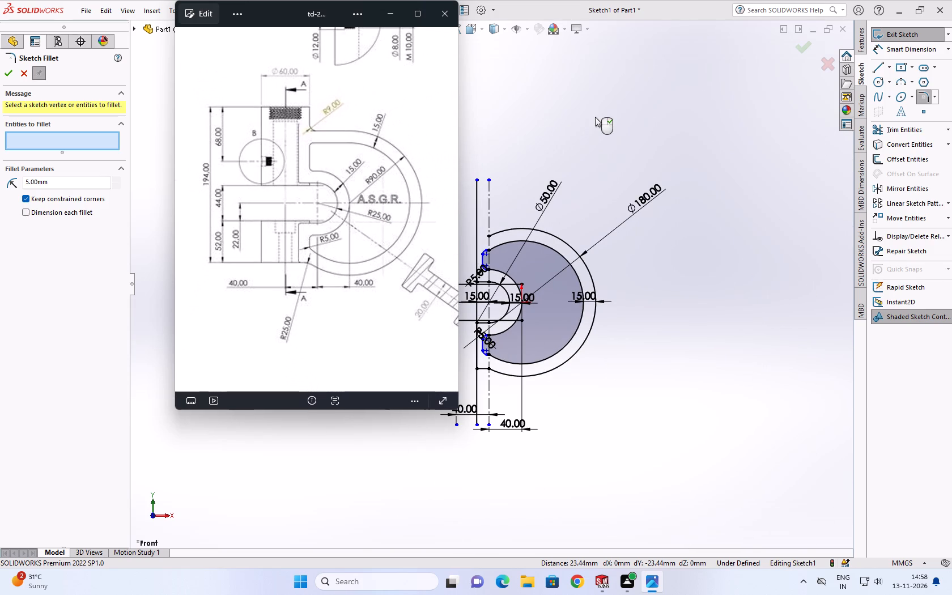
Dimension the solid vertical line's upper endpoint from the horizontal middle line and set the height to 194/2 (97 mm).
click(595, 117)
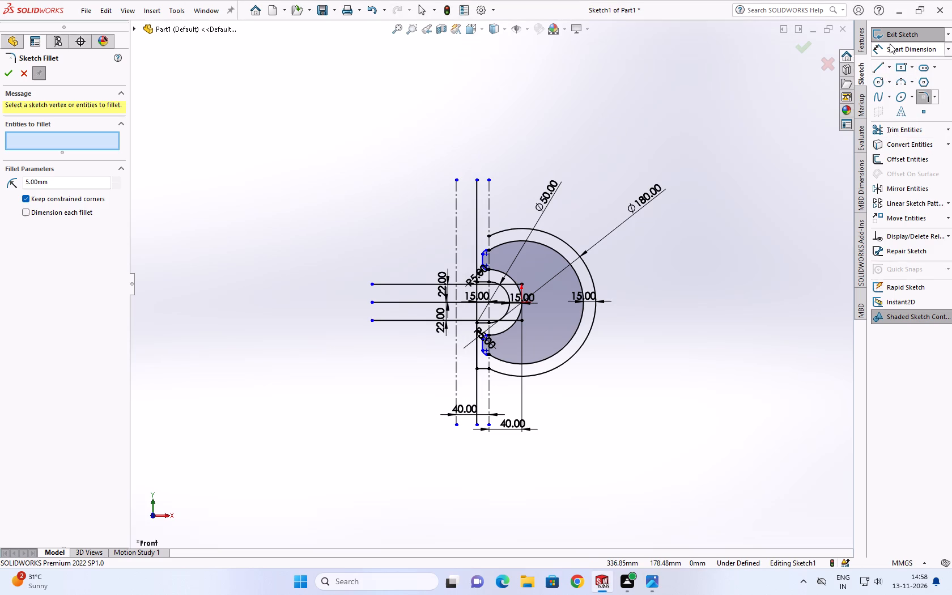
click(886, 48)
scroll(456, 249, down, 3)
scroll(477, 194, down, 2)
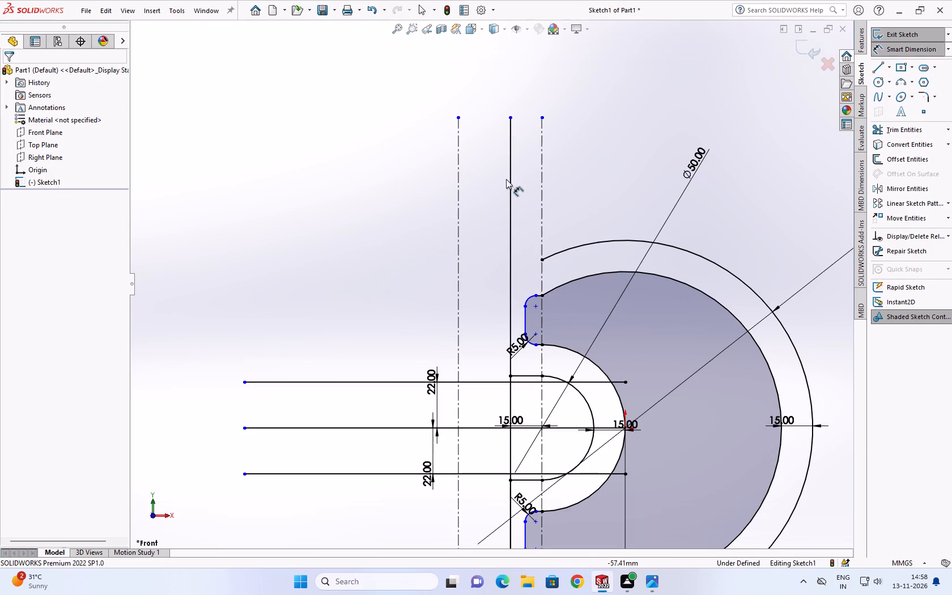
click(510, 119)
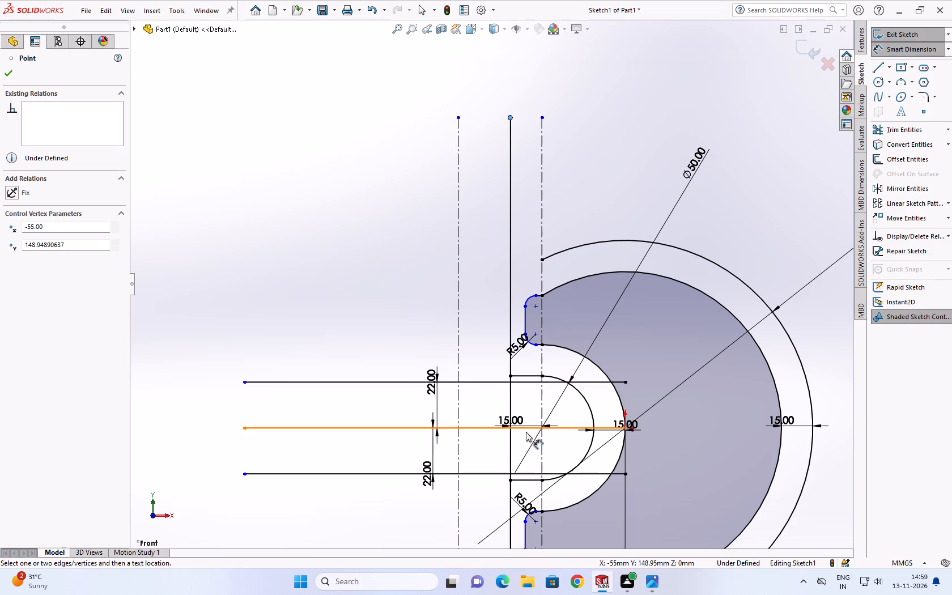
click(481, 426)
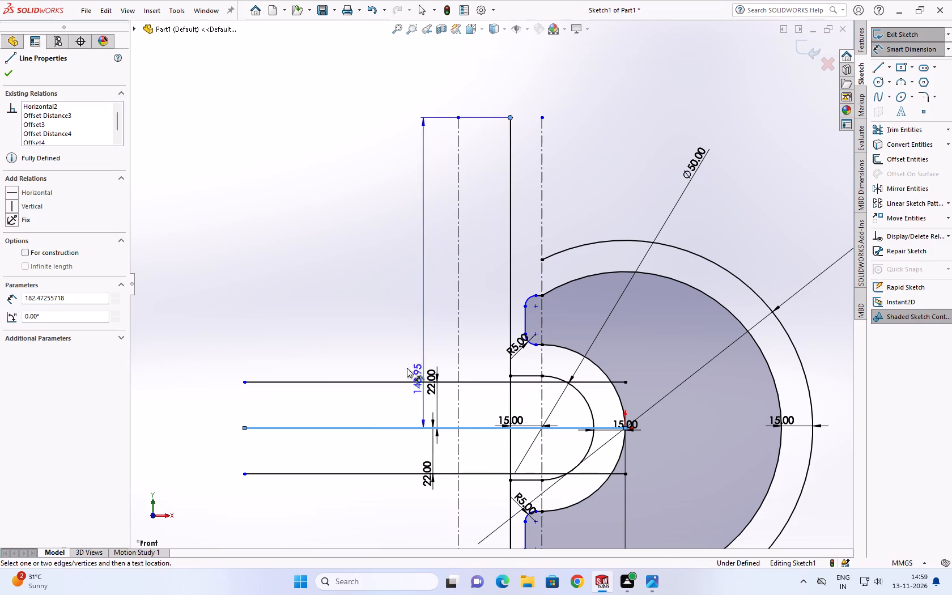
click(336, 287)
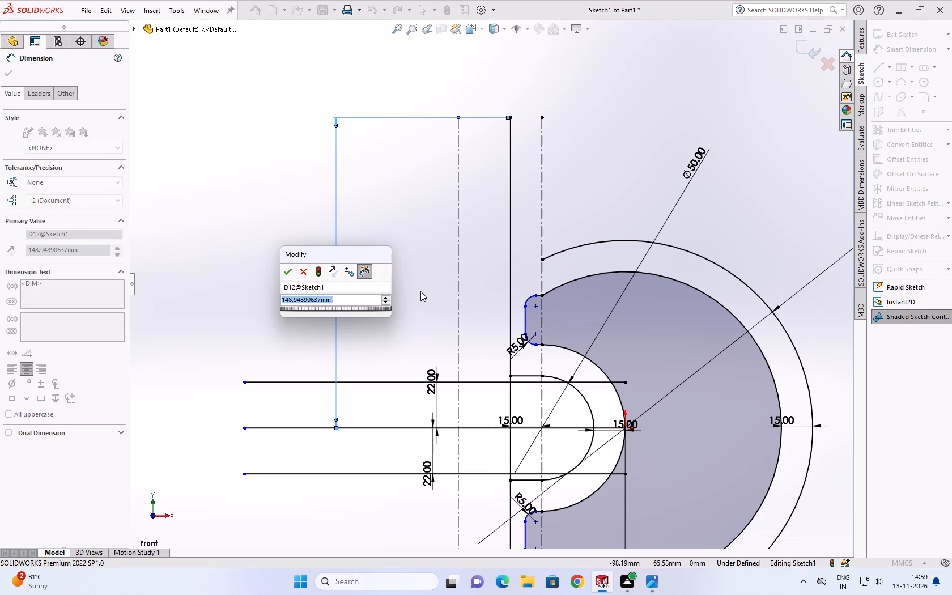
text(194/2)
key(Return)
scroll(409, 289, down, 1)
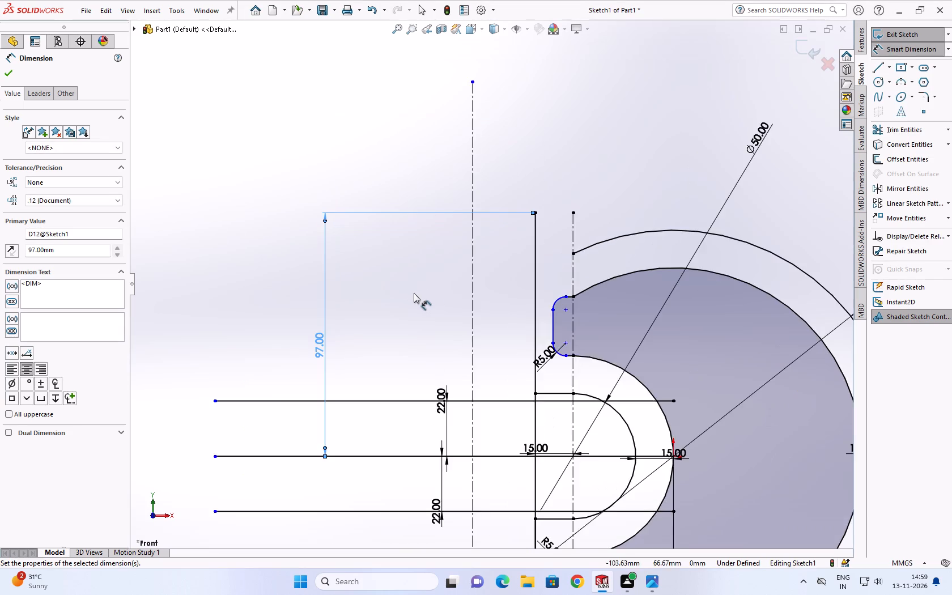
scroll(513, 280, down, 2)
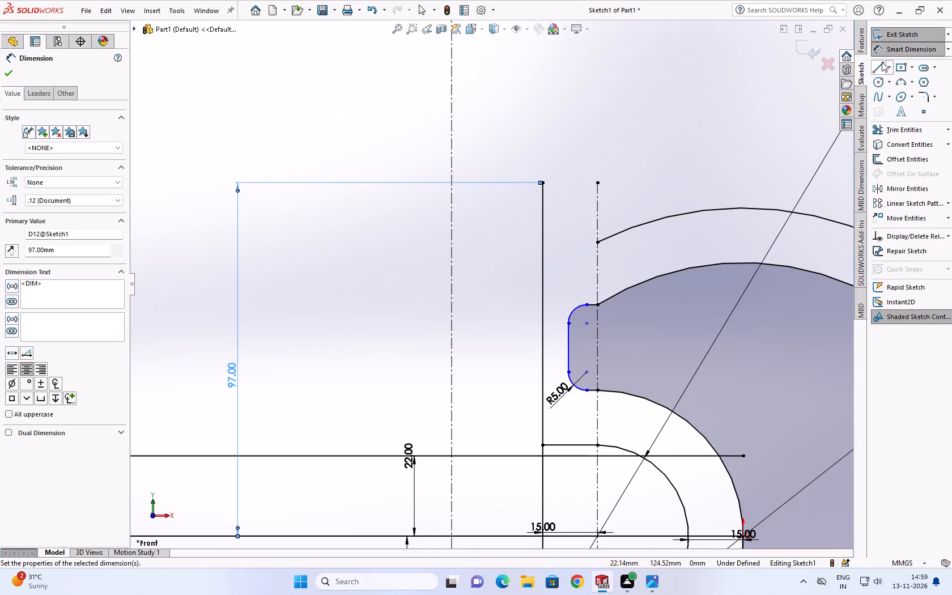
Sketch connected lines from the vertical line's upper end: 15 mm horizontal, and about 16.4 mm down to the outer large arc's end.
click(881, 62)
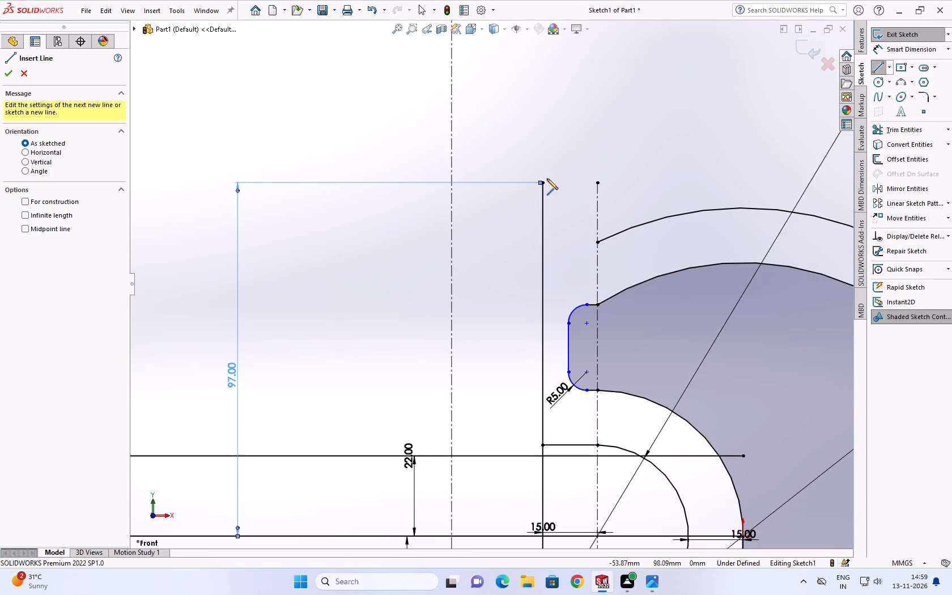
click(544, 183)
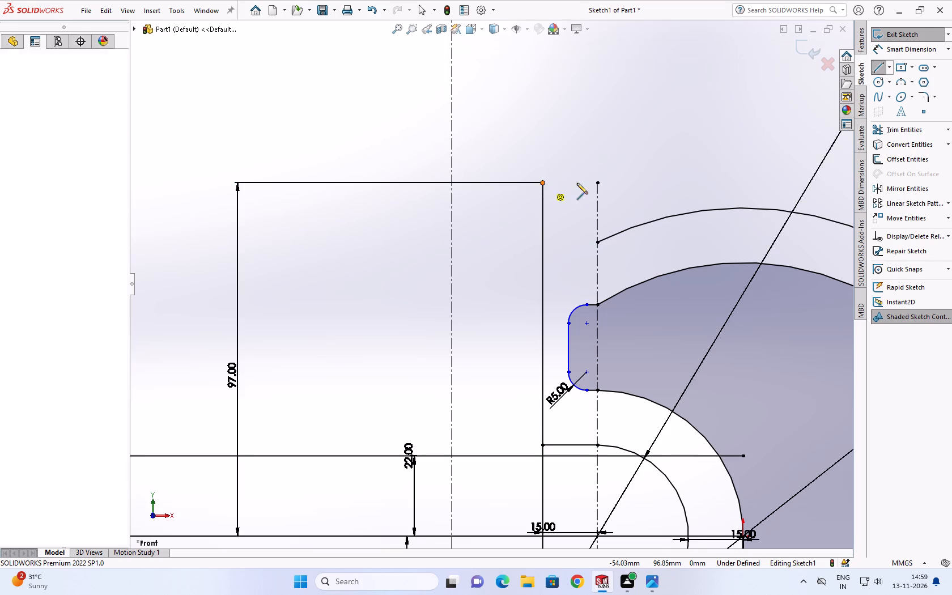
click(599, 184)
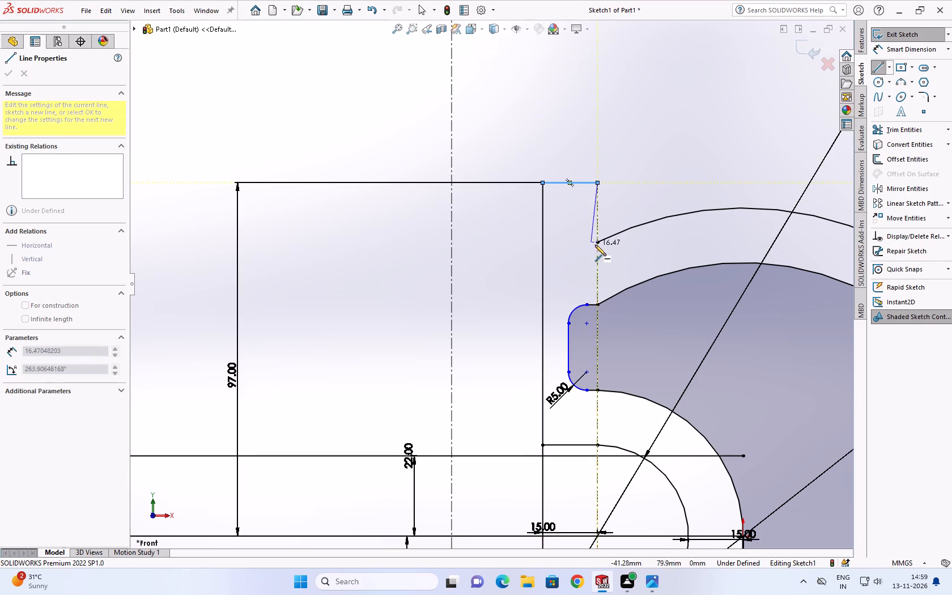
click(597, 243)
scroll(597, 243, down, 3)
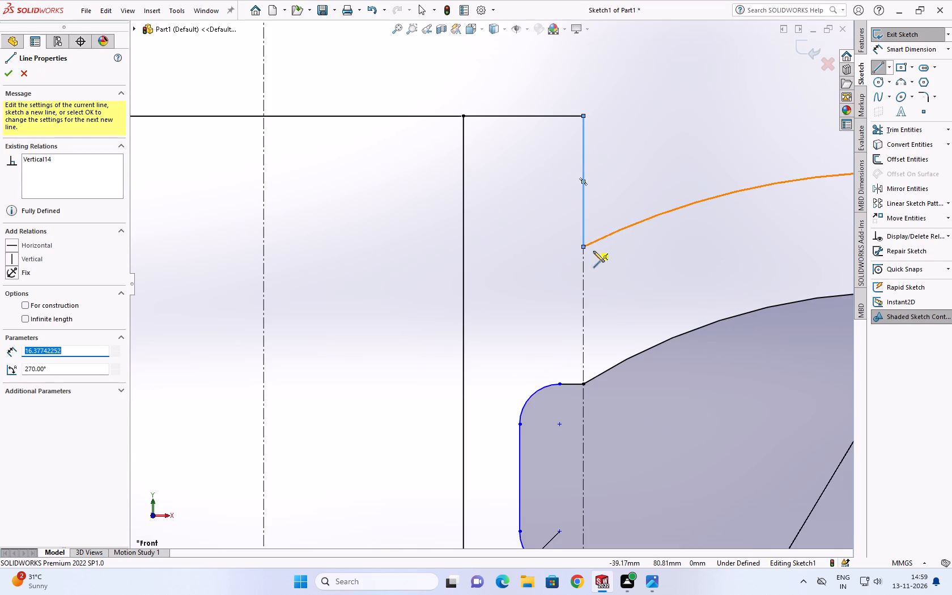
key(Escape)
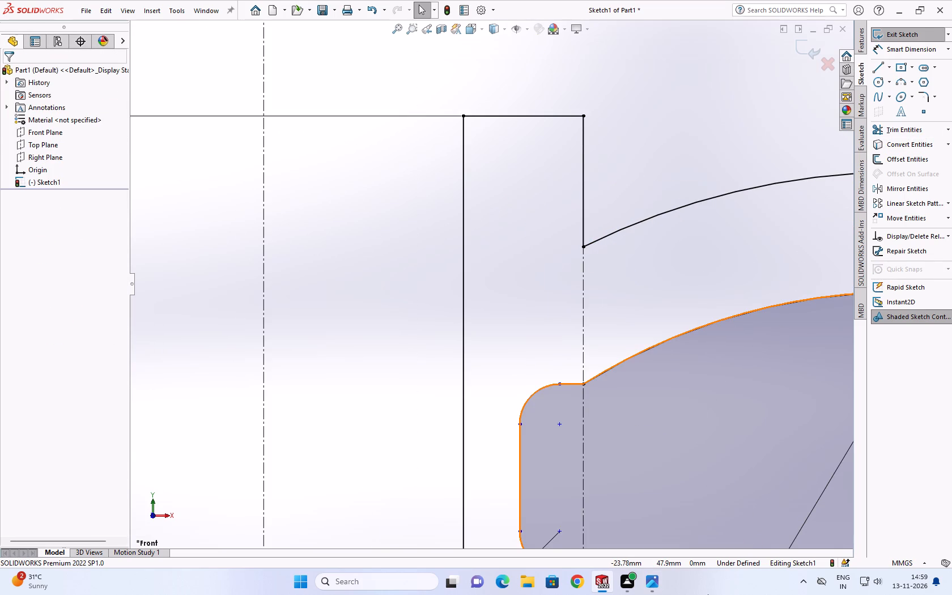
Check the corner radius in the drawing and fillet the corner between the short vertical line and outer large arc at 9 mm.
click(647, 580)
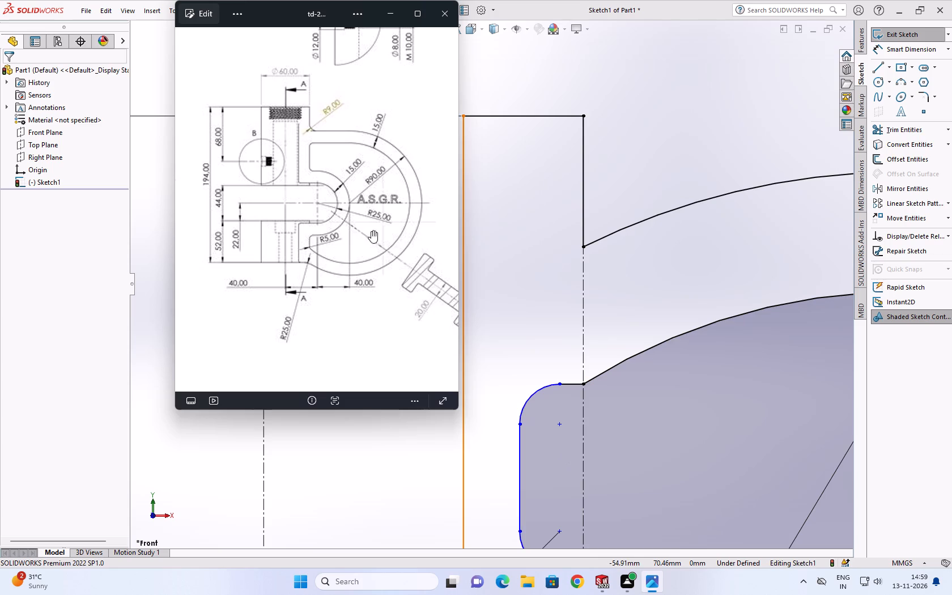
click(919, 95)
key(9)
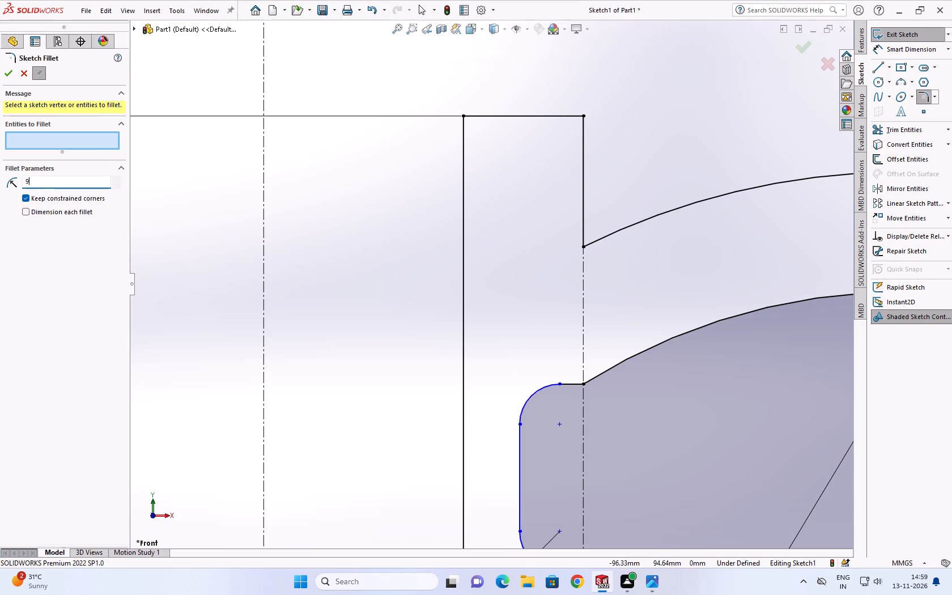
click(584, 248)
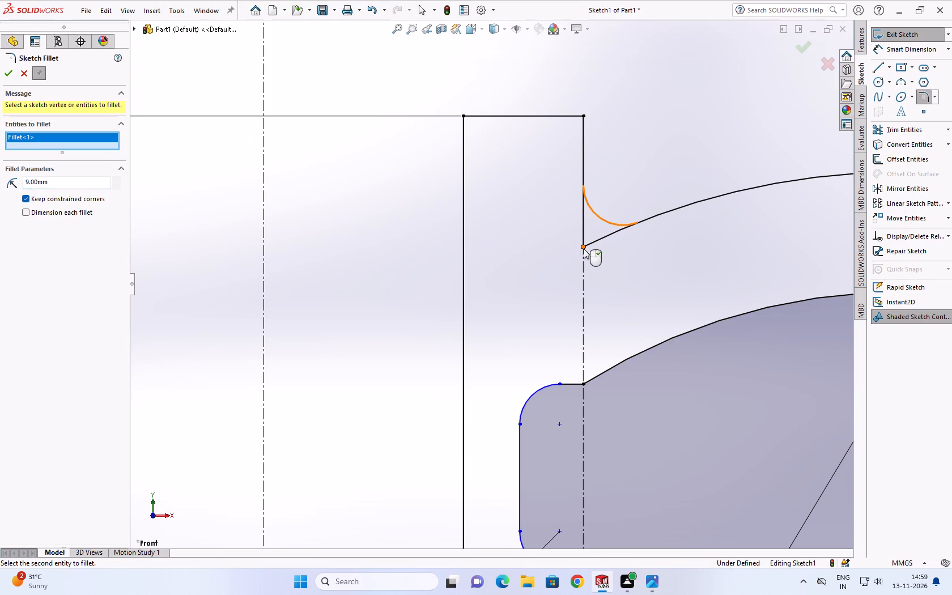
click(6, 76)
scroll(221, 90, up, 3)
scroll(422, 137, up, 2)
scroll(467, 219, down, 3)
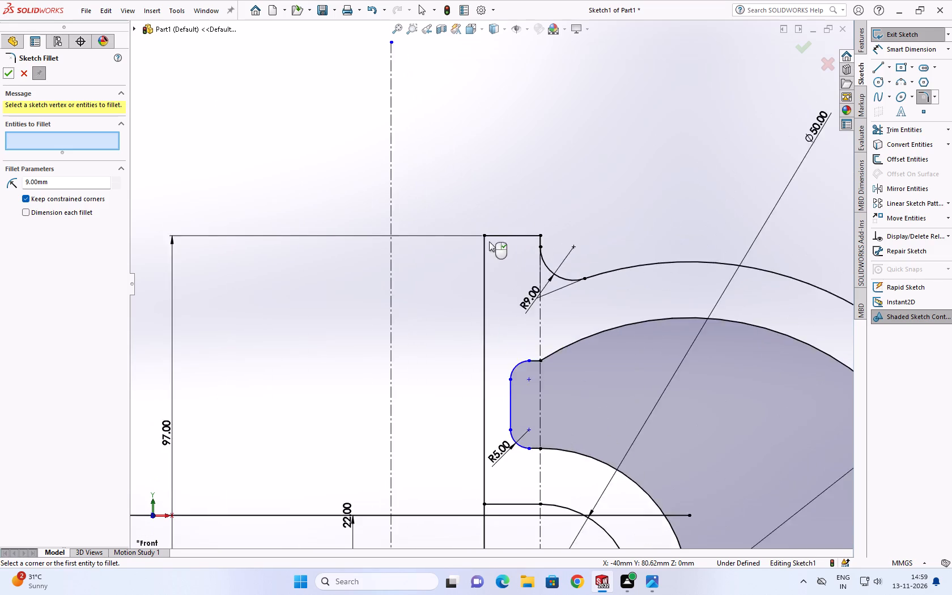
Switch to the Photos drawing and examine the front view's overall height and upper corner against the filleted sketch.
click(657, 585)
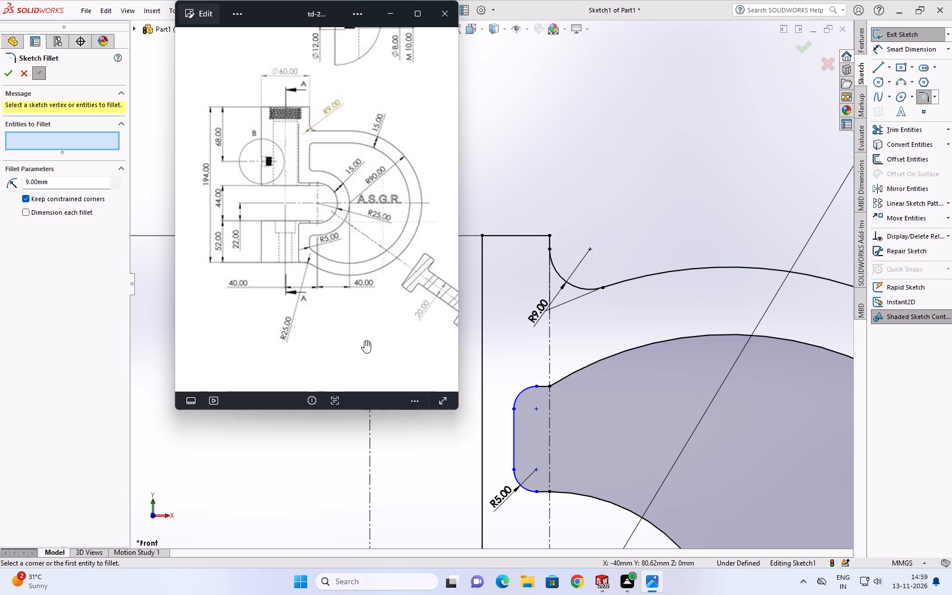
scroll(510, 291, up, 6)
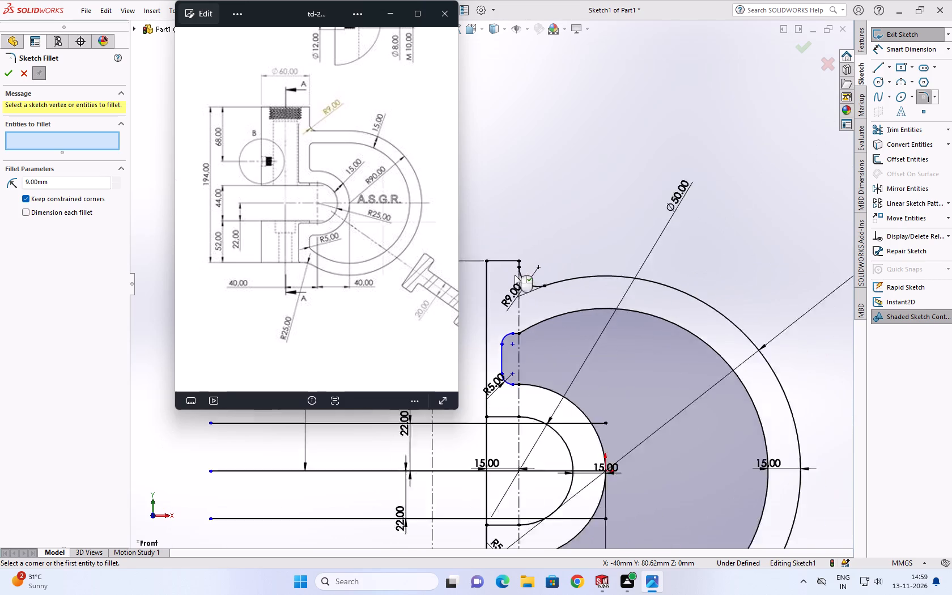
scroll(507, 282, down, 3)
key(Escape)
scroll(537, 286, up, 1)
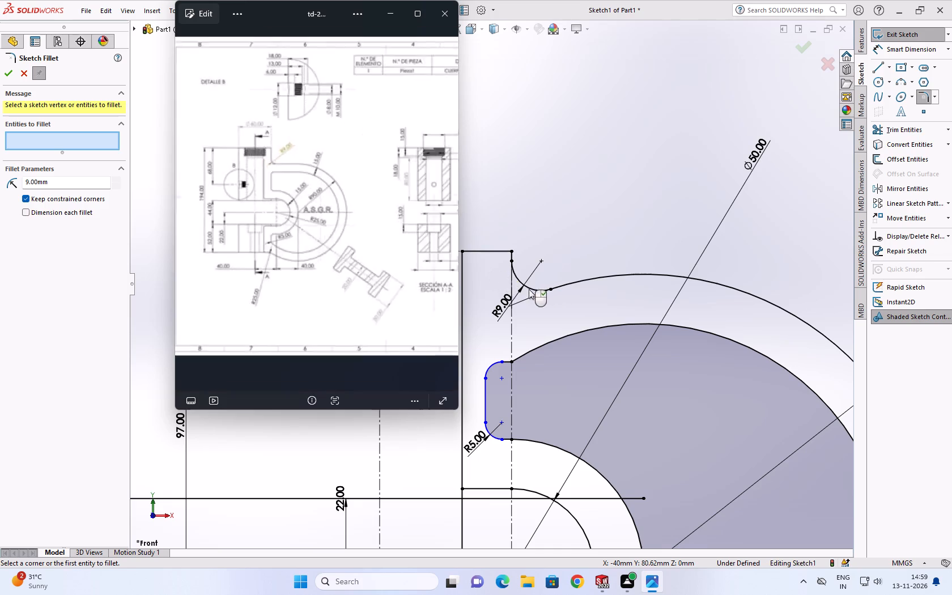
scroll(529, 289, up, 2)
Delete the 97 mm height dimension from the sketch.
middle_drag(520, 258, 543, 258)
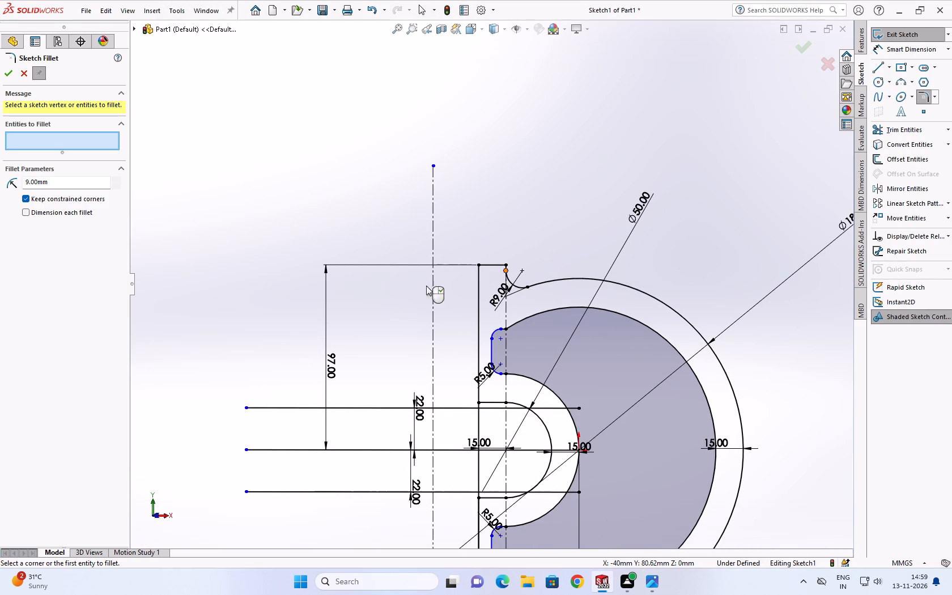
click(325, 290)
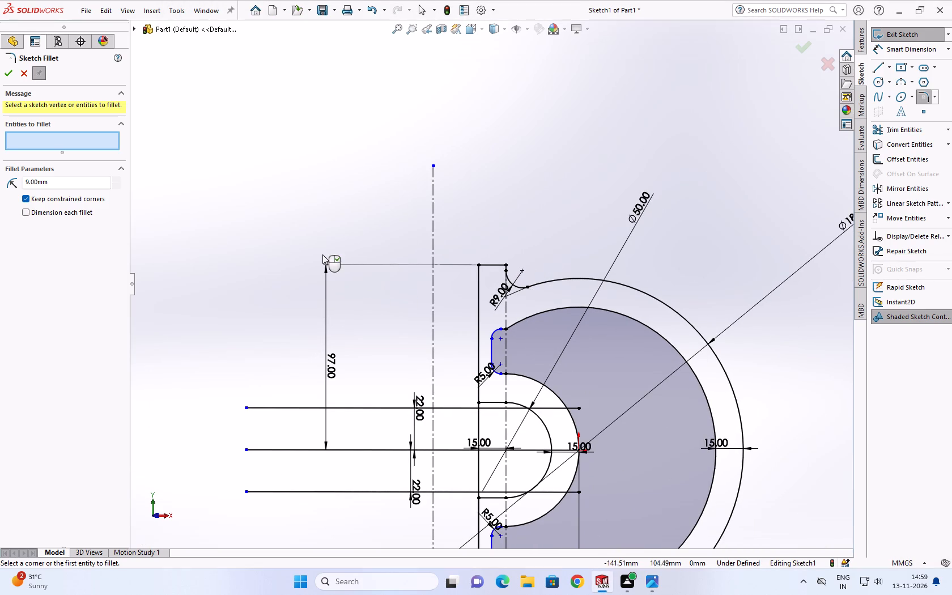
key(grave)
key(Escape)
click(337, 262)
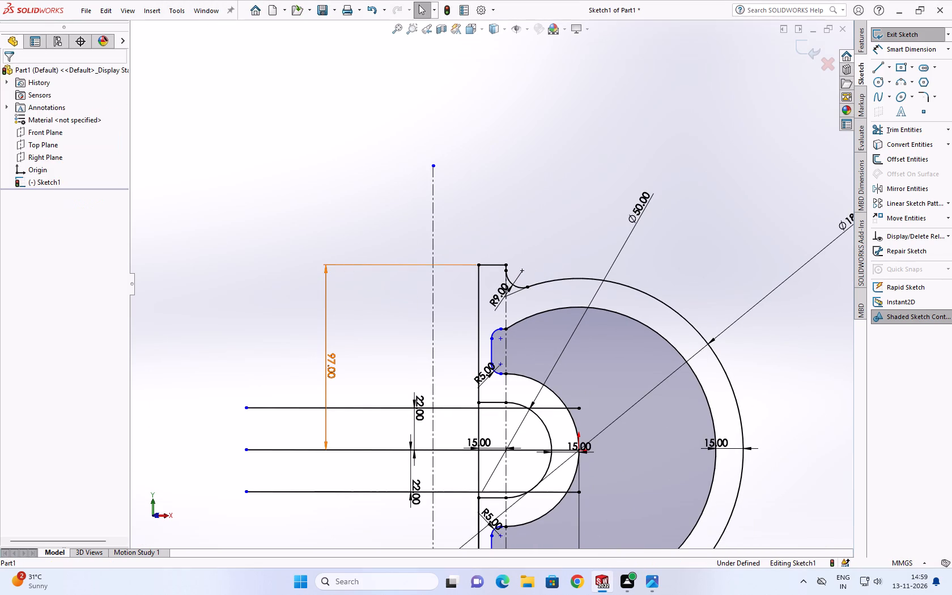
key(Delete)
Dimension the profile's overall height from the lower horizontal line's end to the vertical line's upper end as 194 mm.
scroll(495, 365, up, 6)
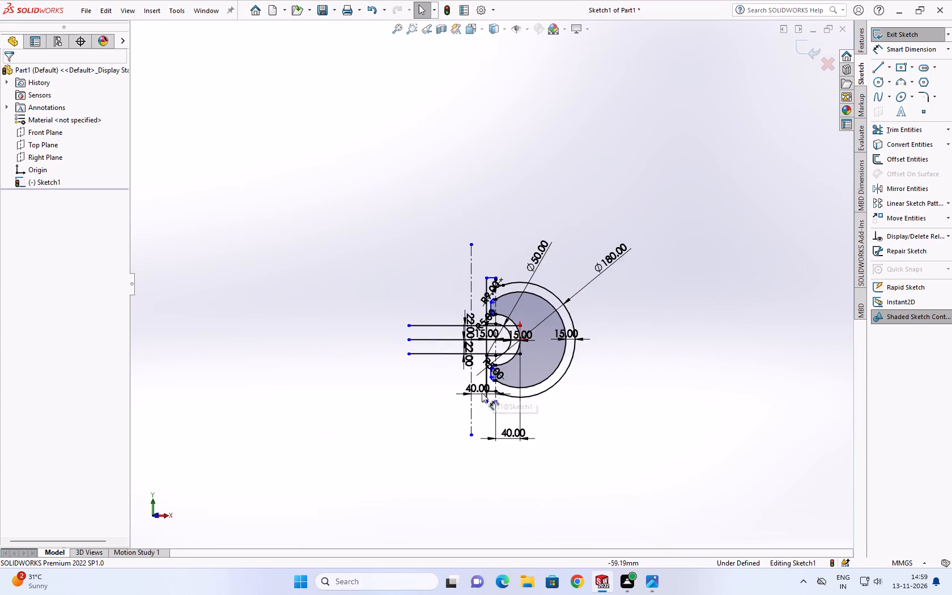
scroll(482, 393, down, 8)
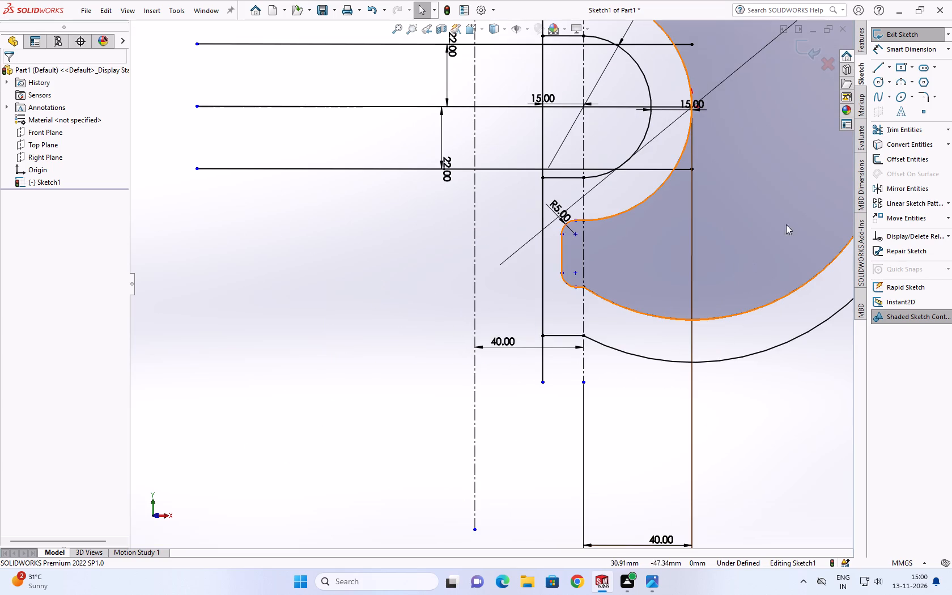
click(882, 51)
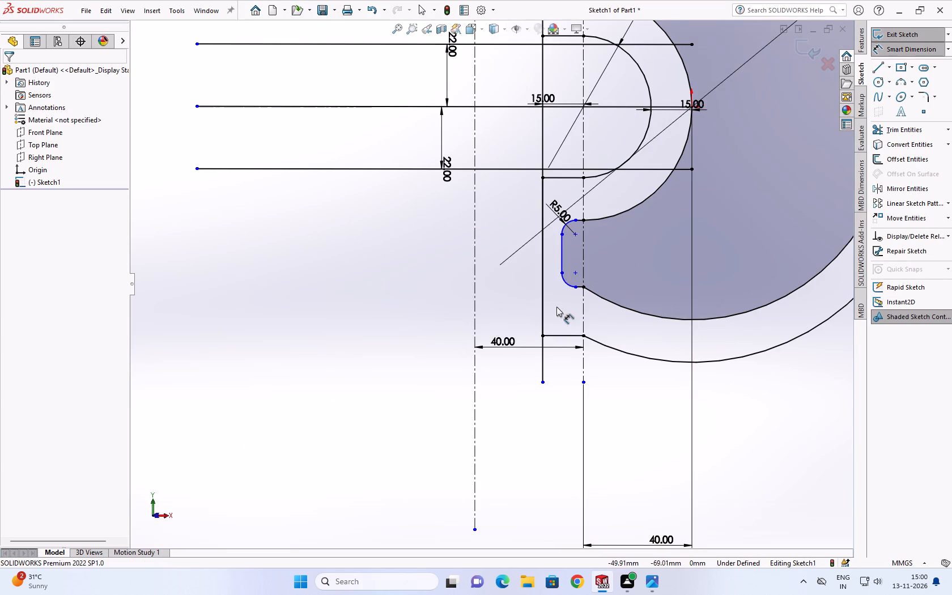
click(544, 336)
scroll(359, 265, up, 4)
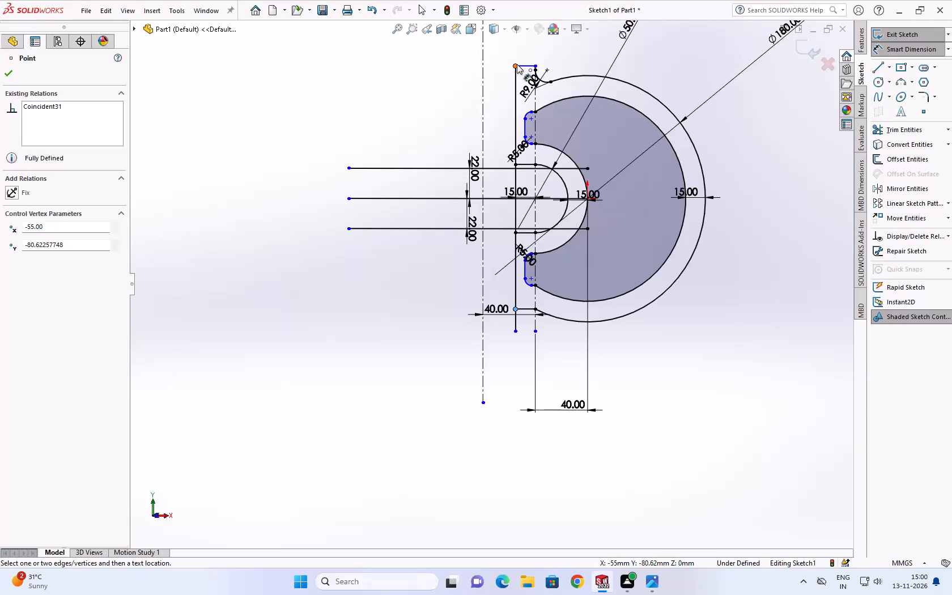
click(517, 64)
click(265, 110)
text(194)
key(Return)
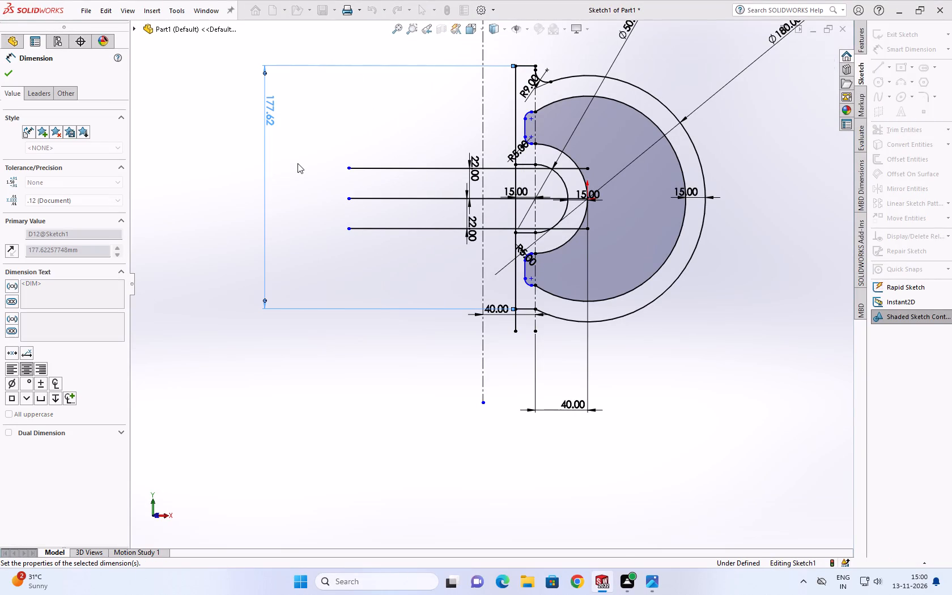
scroll(436, 135, up, 3)
scroll(541, 231, down, 7)
scroll(485, 188, down, 1)
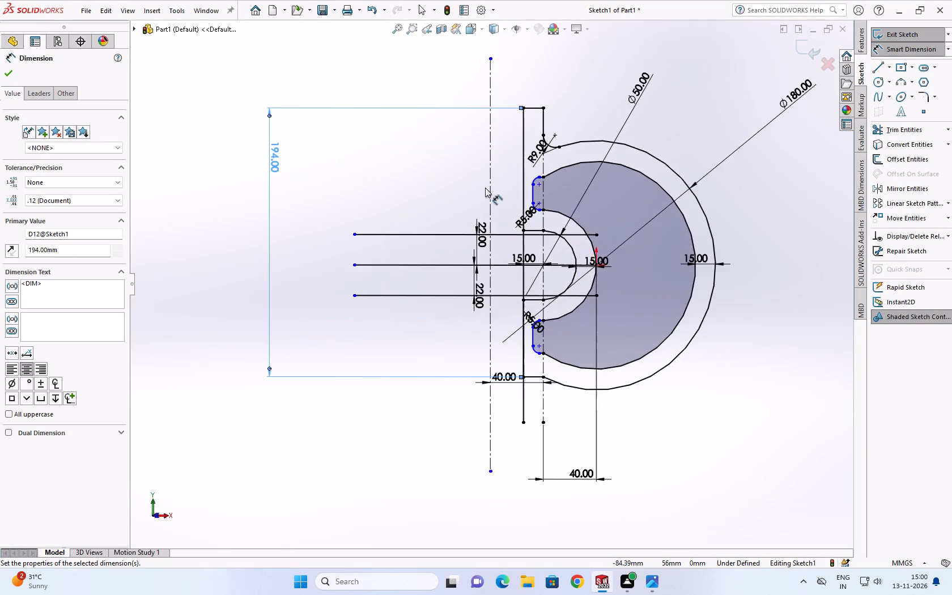
Trim away the solid vertical line's segments between the upper and lower 22 mm offset lines.
scroll(485, 188, down, 1)
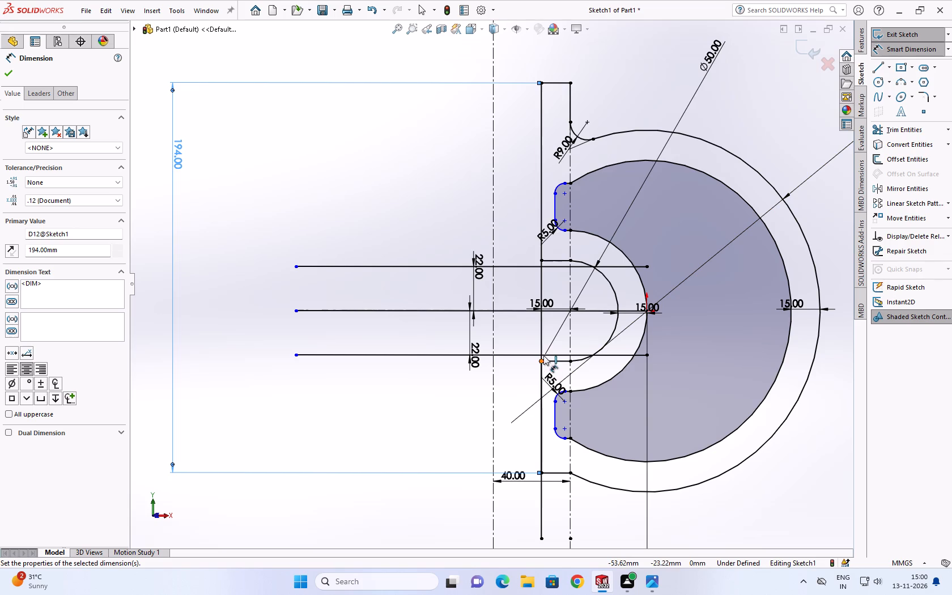
click(881, 137)
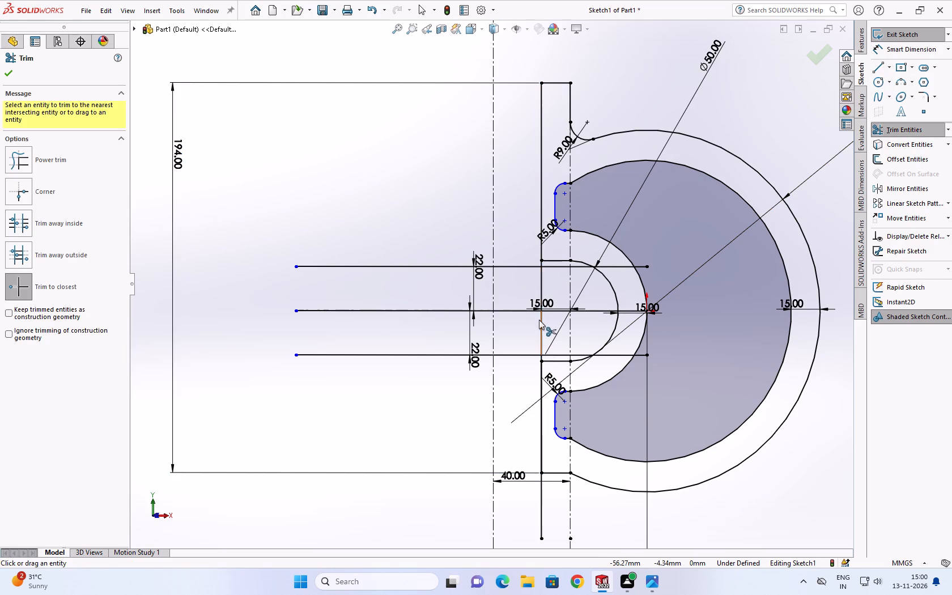
click(539, 320)
click(543, 286)
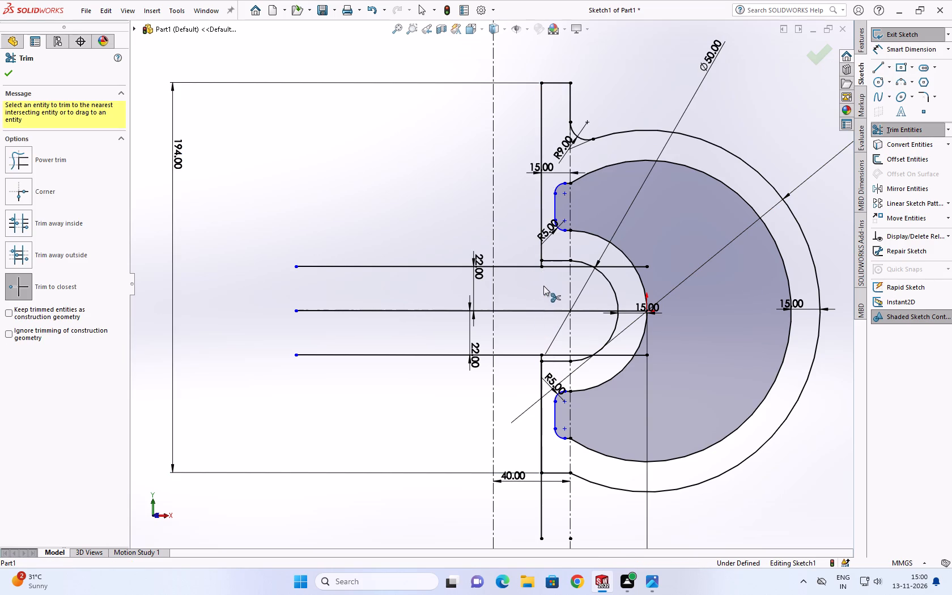
Trim away the short upper vertical stub and the upper 22 mm offset line from the construction centreline to its inner end.
scroll(543, 270, down, 6)
click(509, 256)
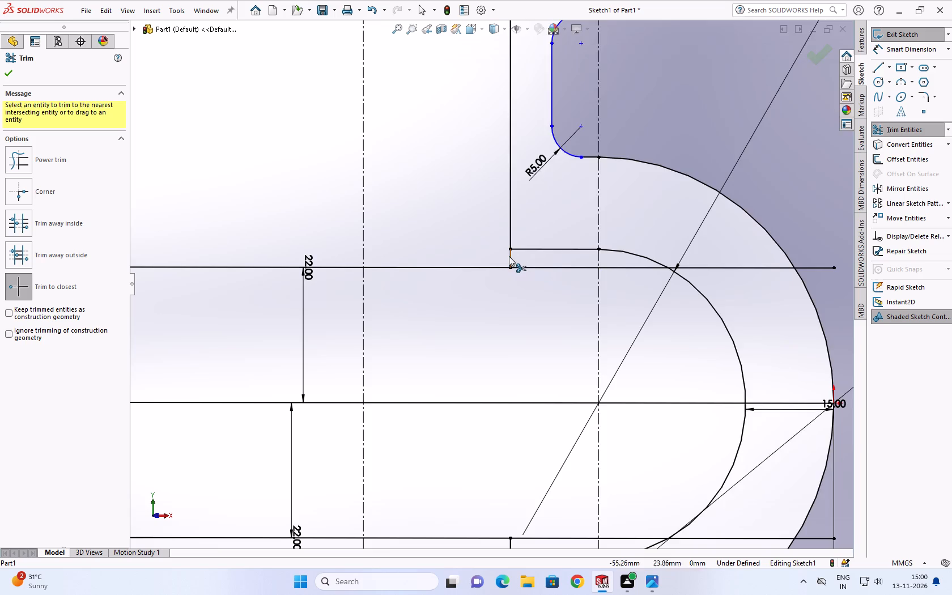
click(534, 267)
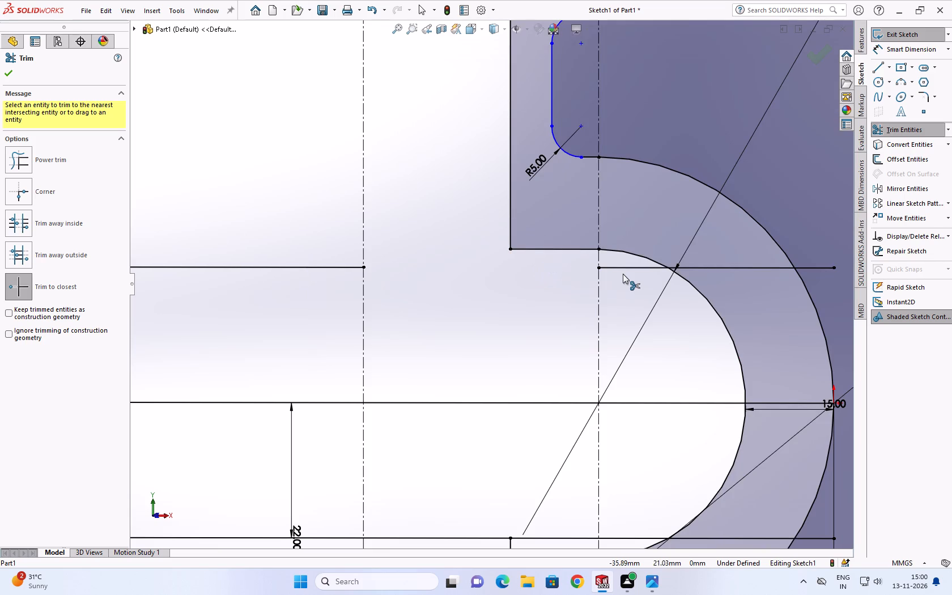
click(623, 266)
click(707, 265)
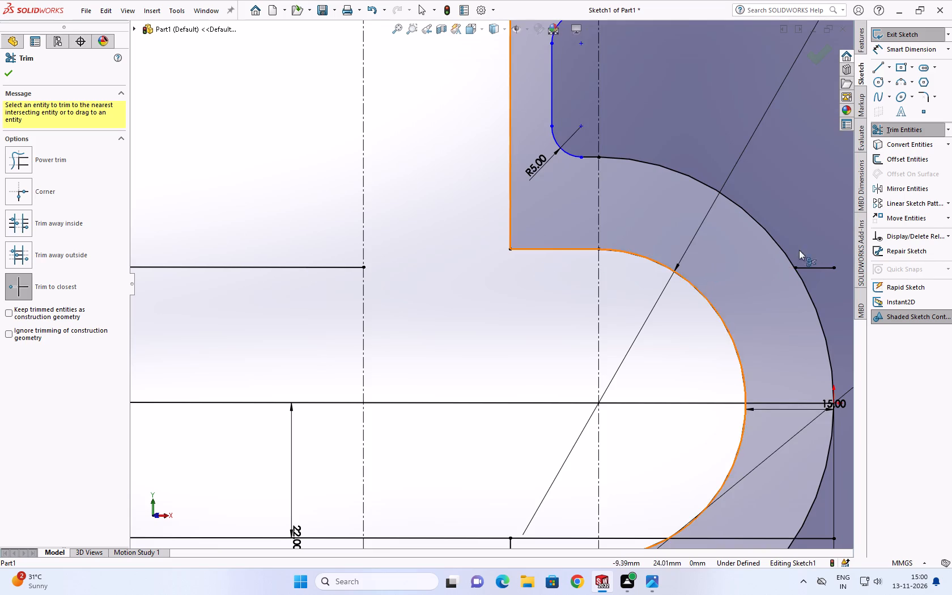
click(814, 265)
Trim the middle horizontal line's segment between the throat's inner arc and its 15 mm offset arc.
scroll(796, 317, up, 3)
scroll(628, 349, down, 3)
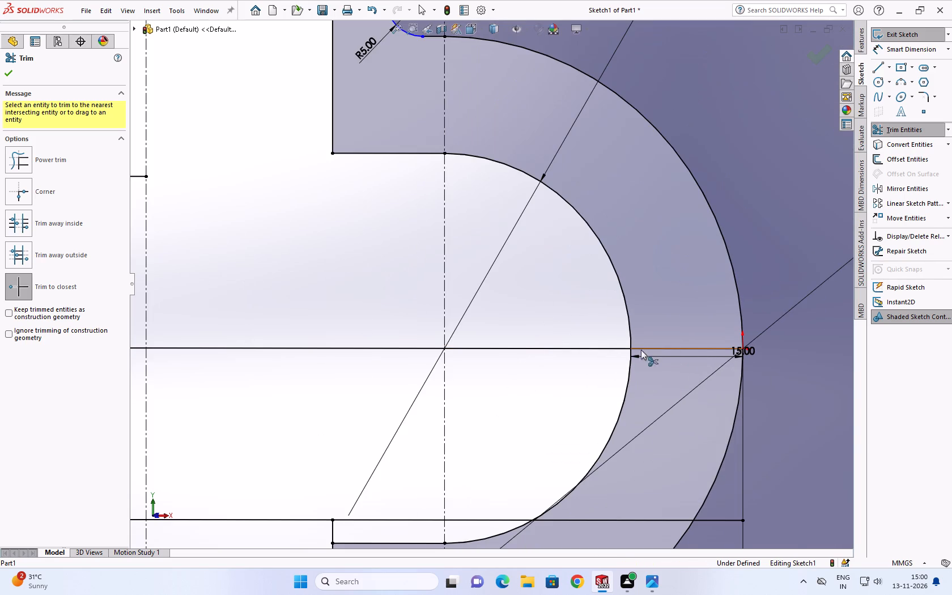
click(664, 354)
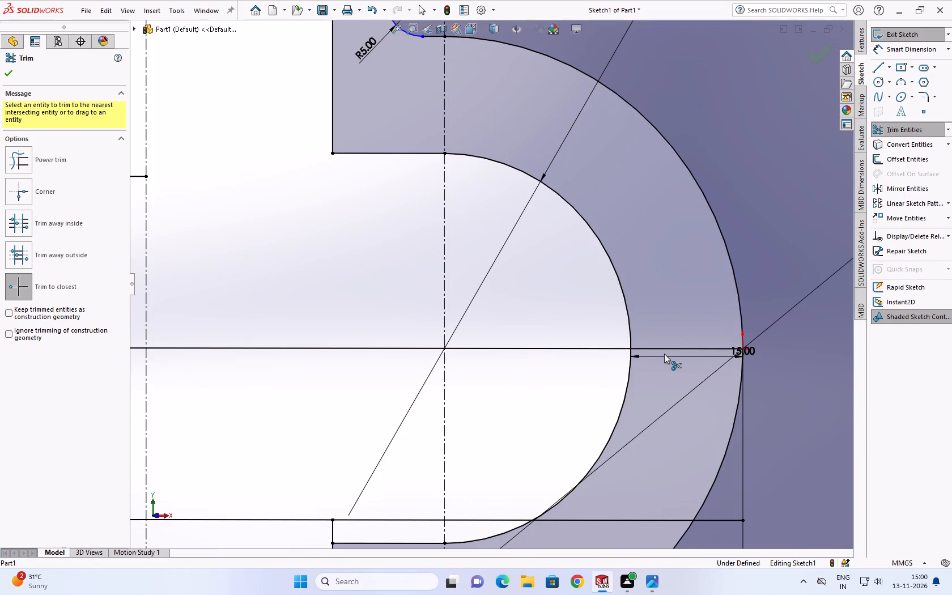
click(664, 350)
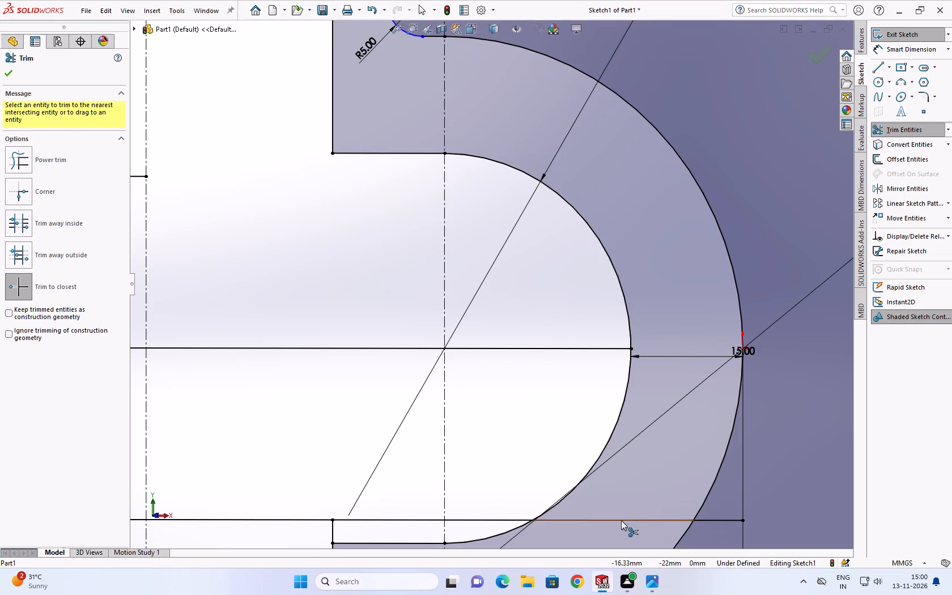
Trim away the lower 22 mm offset line inside the profile up to the construction centreline, plus the short lower vertical stub.
click(621, 520)
click(717, 523)
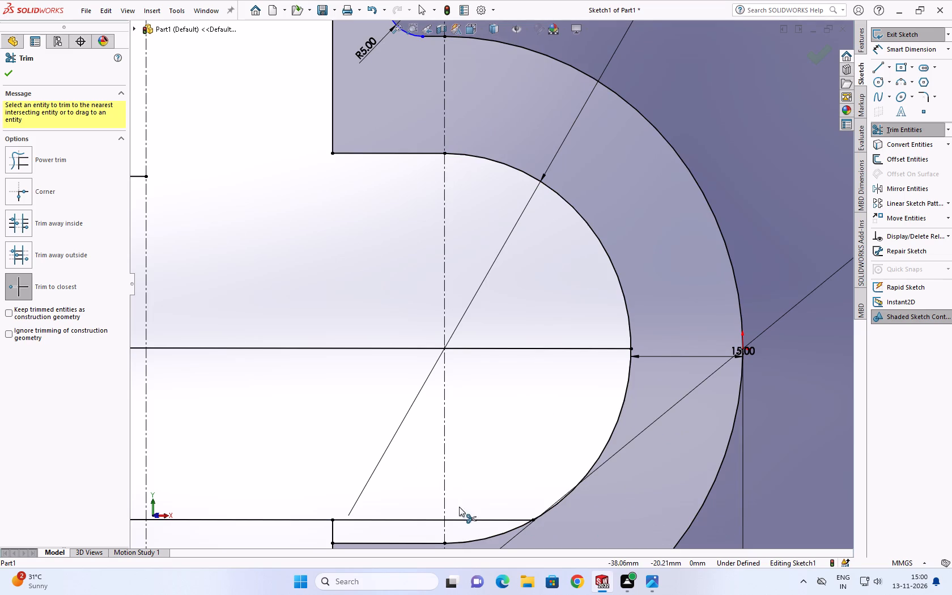
click(467, 518)
click(390, 518)
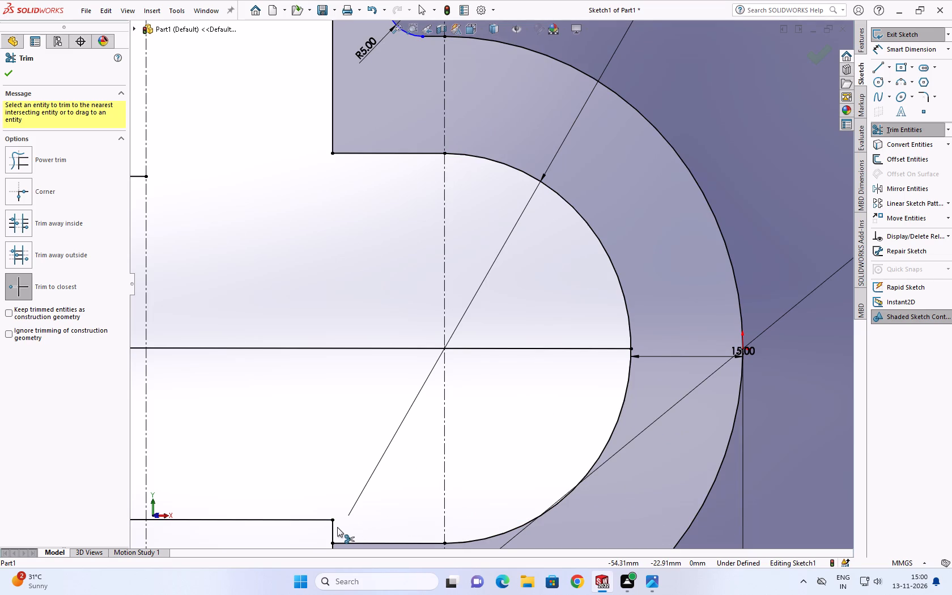
click(334, 529)
click(319, 520)
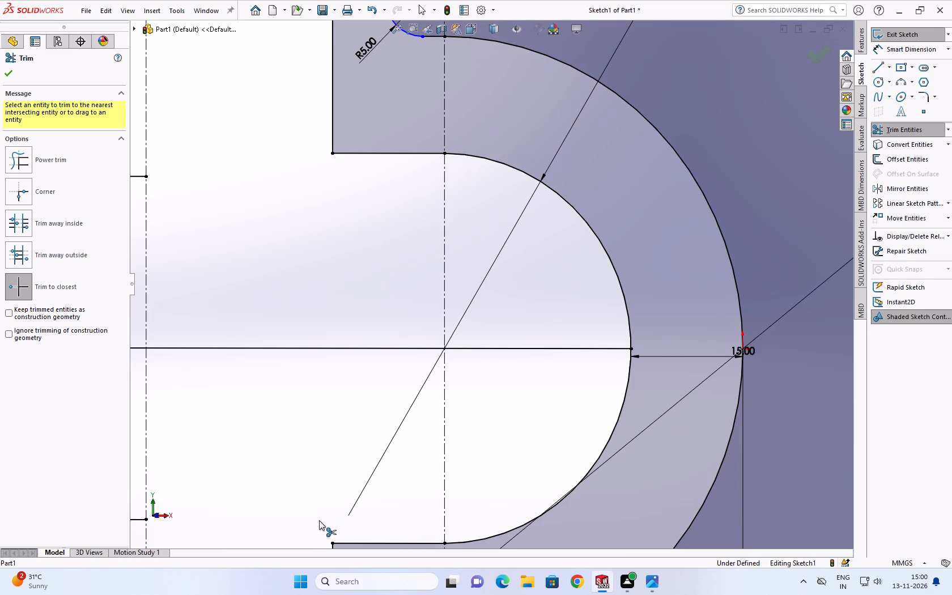
Trim the middle horizontal line's remaining segments between the construction centreline and the throat's inner arc.
scroll(424, 456, up, 4)
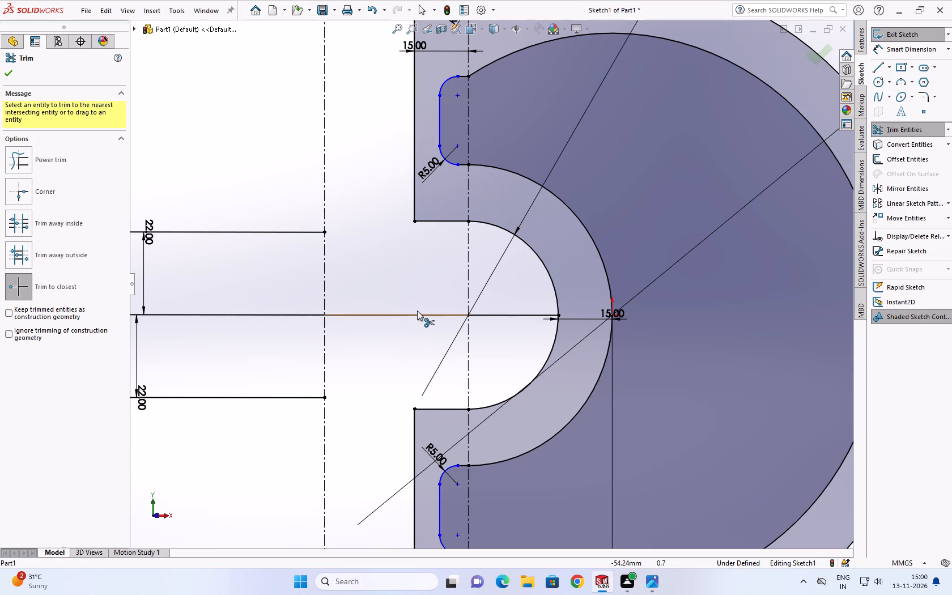
click(417, 311)
click(420, 316)
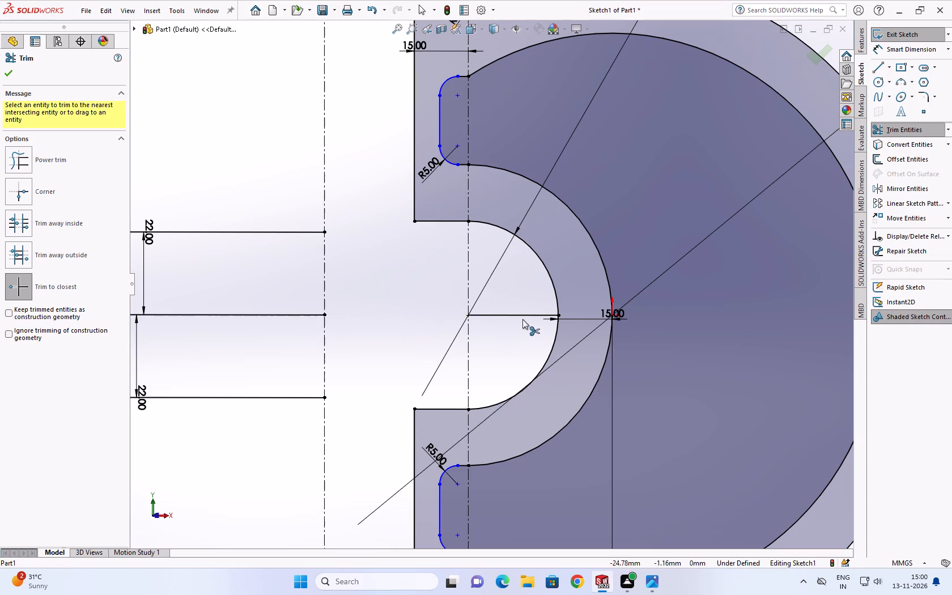
click(522, 314)
Trim away the remaining outer portions of the three horizontal lines beyond the construction centreline.
scroll(560, 322, up, 4)
scroll(358, 341, down, 3)
click(362, 327)
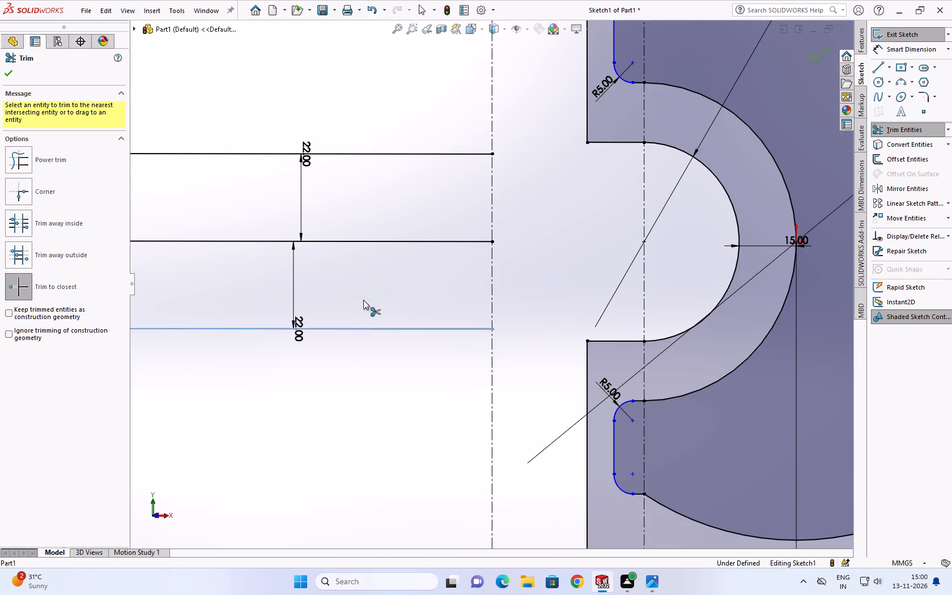
click(371, 241)
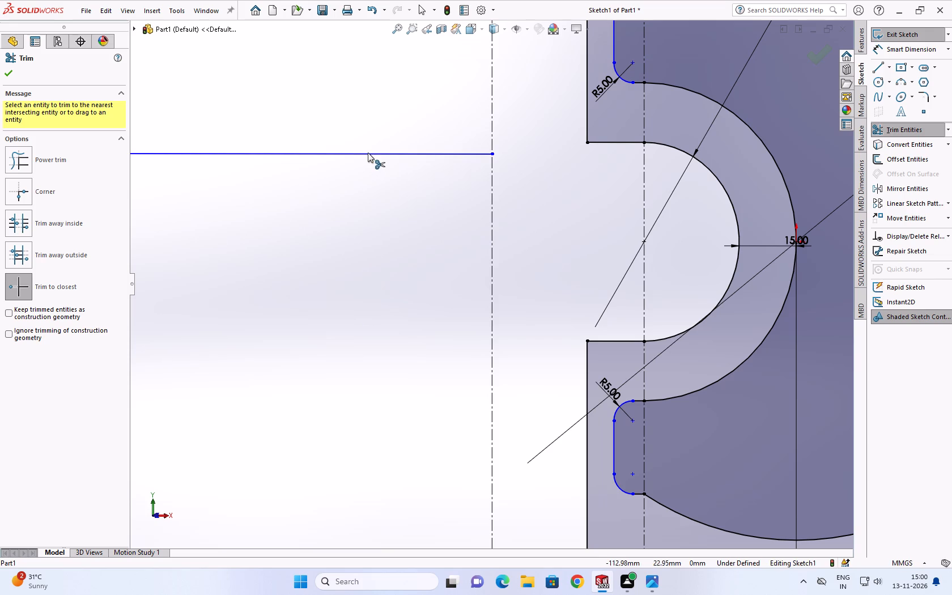
click(368, 152)
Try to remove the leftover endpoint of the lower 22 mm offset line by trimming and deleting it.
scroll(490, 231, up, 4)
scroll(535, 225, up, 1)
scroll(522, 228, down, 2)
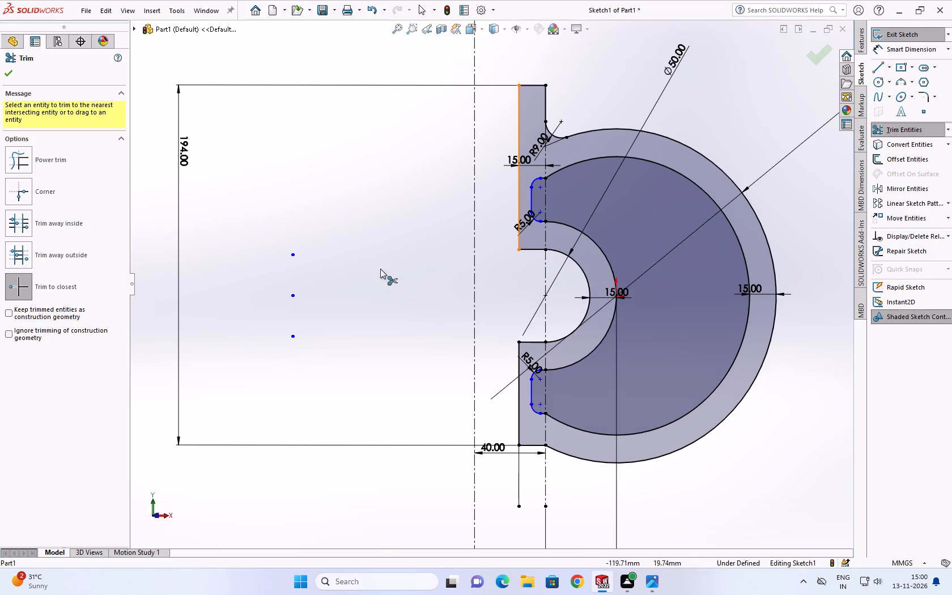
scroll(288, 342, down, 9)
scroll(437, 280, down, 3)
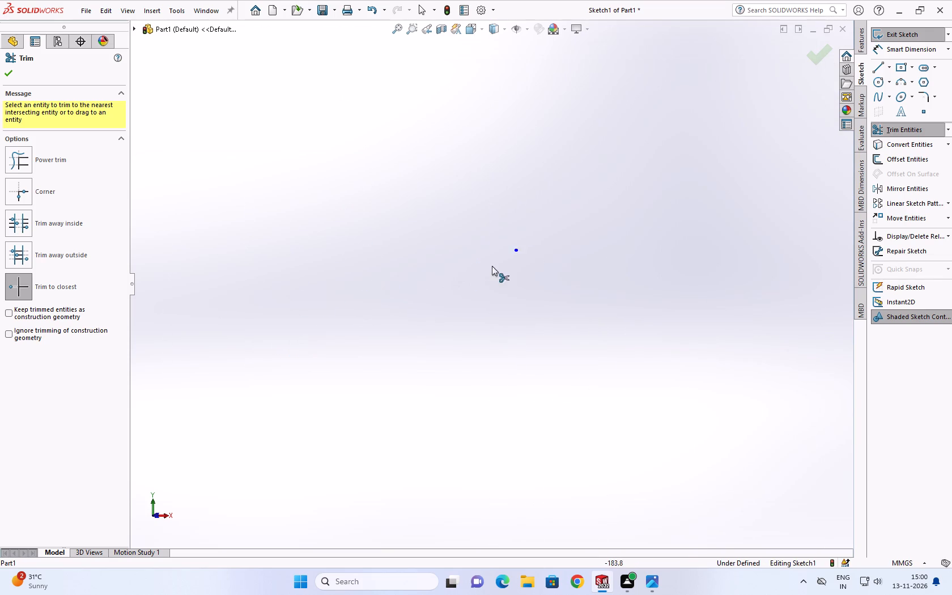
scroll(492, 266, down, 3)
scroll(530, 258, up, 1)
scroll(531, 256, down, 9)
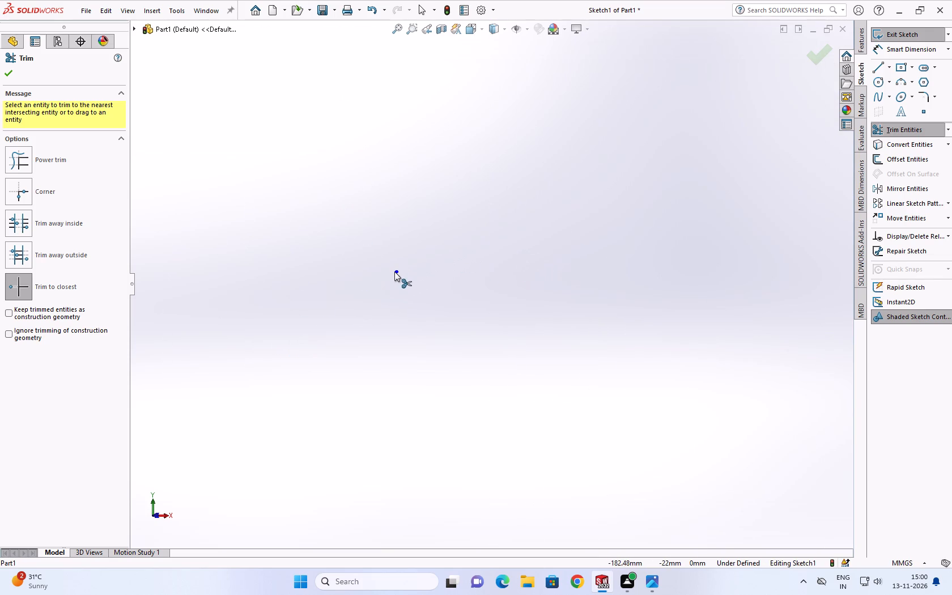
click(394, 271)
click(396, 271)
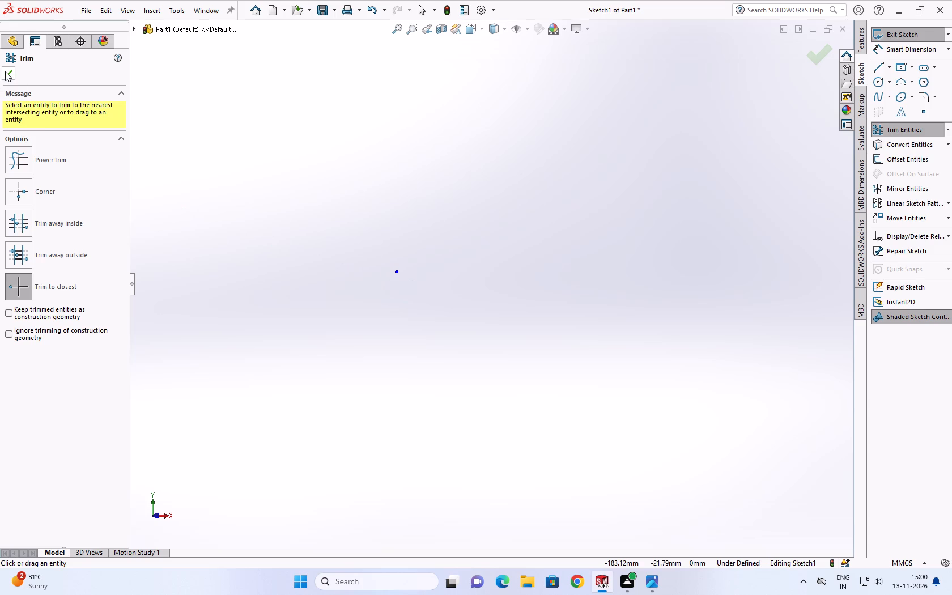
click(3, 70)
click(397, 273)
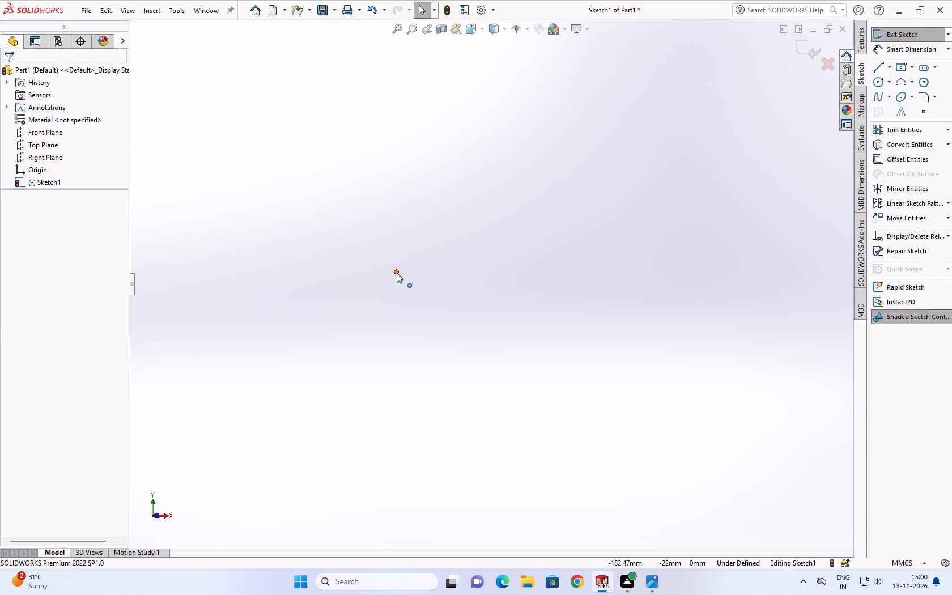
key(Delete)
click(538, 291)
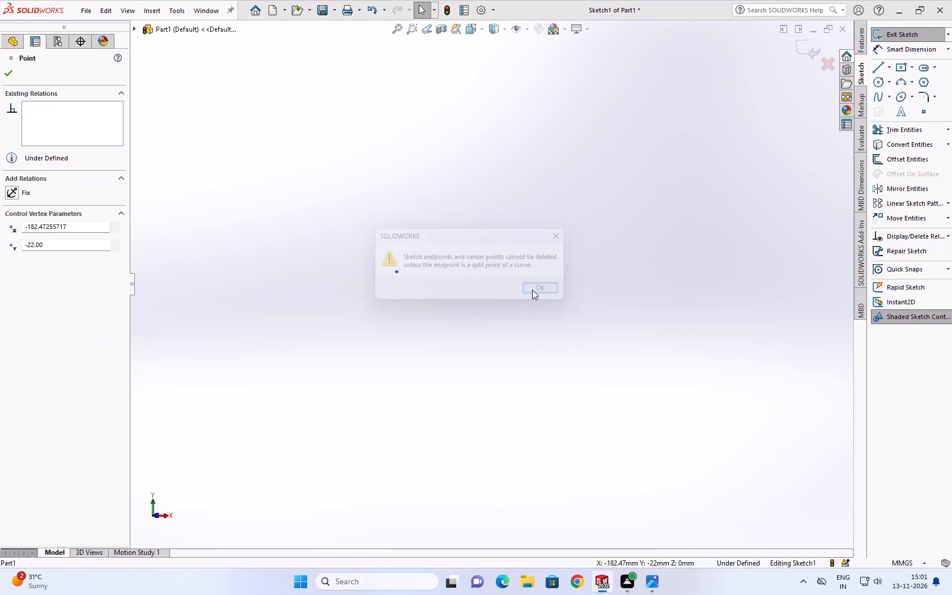
Switch to the Photos drawing and examine the front view's jaw heights, throat opening and horizontal dimensions against the trimmed profile.
scroll(532, 290, up, 20)
scroll(532, 290, up, 1)
scroll(660, 286, up, 4)
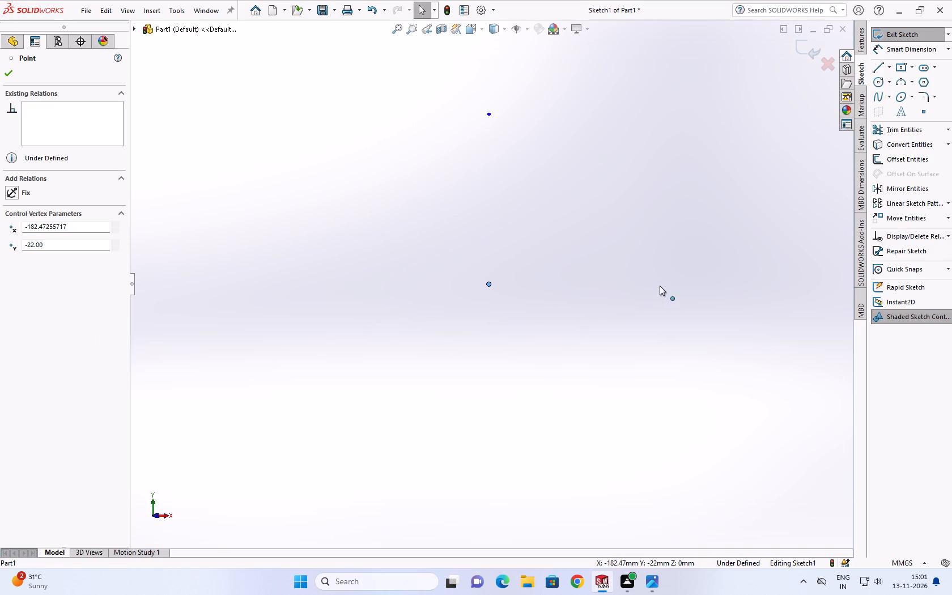
scroll(660, 286, up, 9)
scroll(643, 268, down, 6)
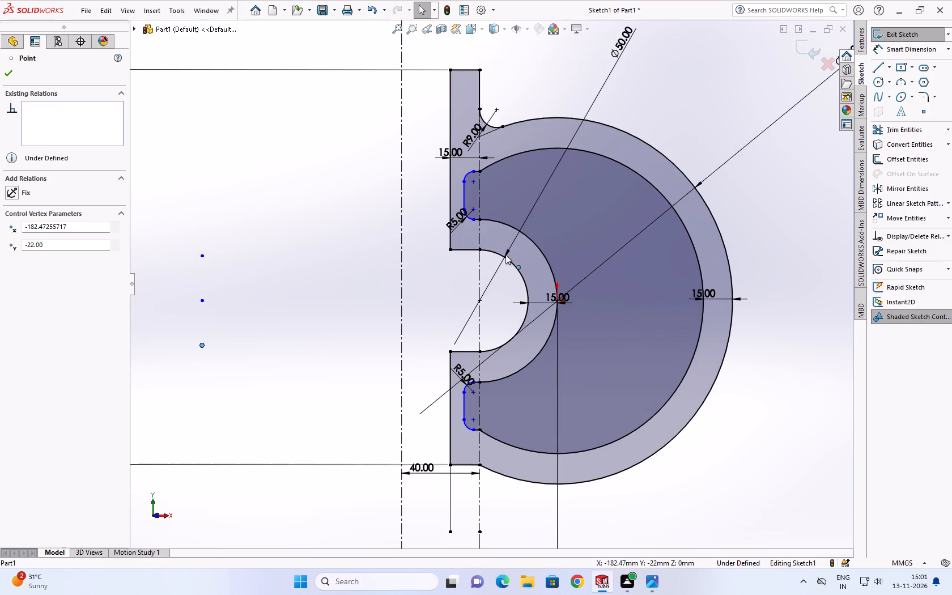
click(654, 576)
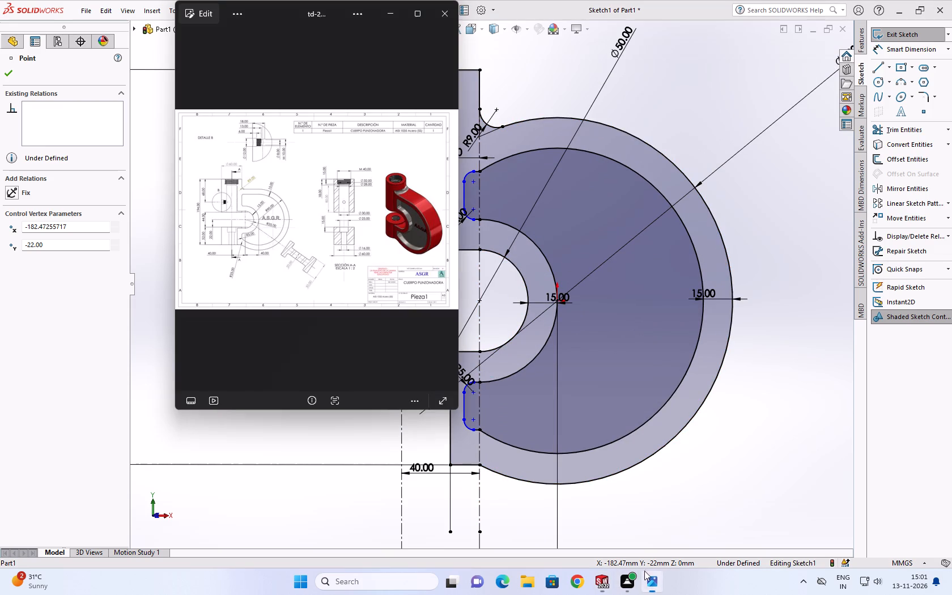
scroll(280, 288, up, 3)
scroll(273, 223, up, 5)
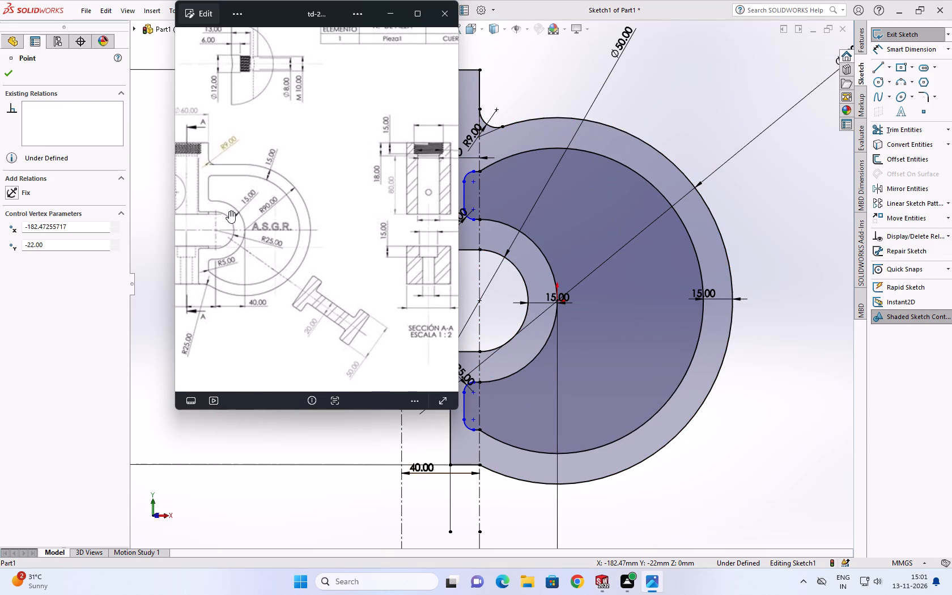
scroll(229, 210, up, 1)
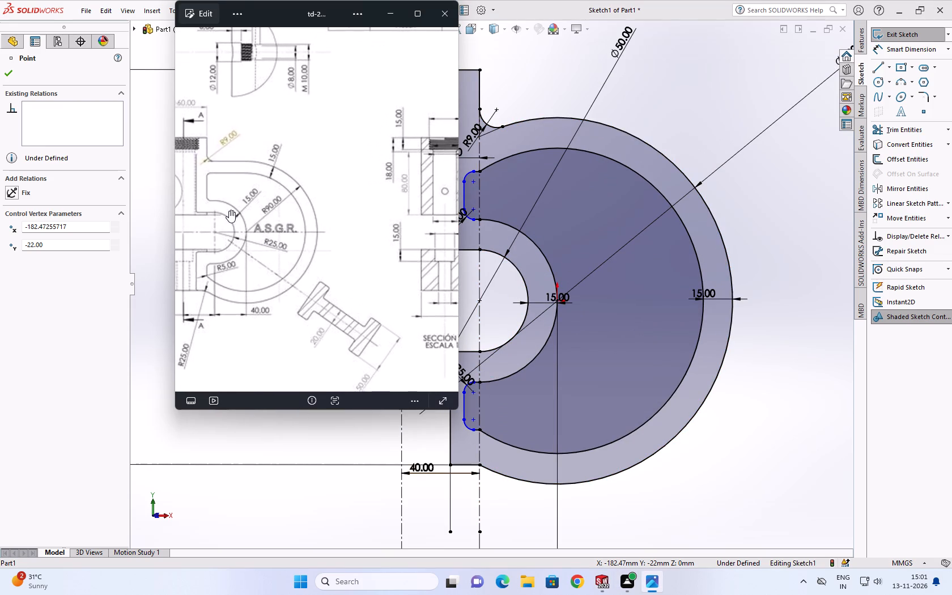
scroll(216, 286, up, 1)
middle_drag(217, 287, 270, 292)
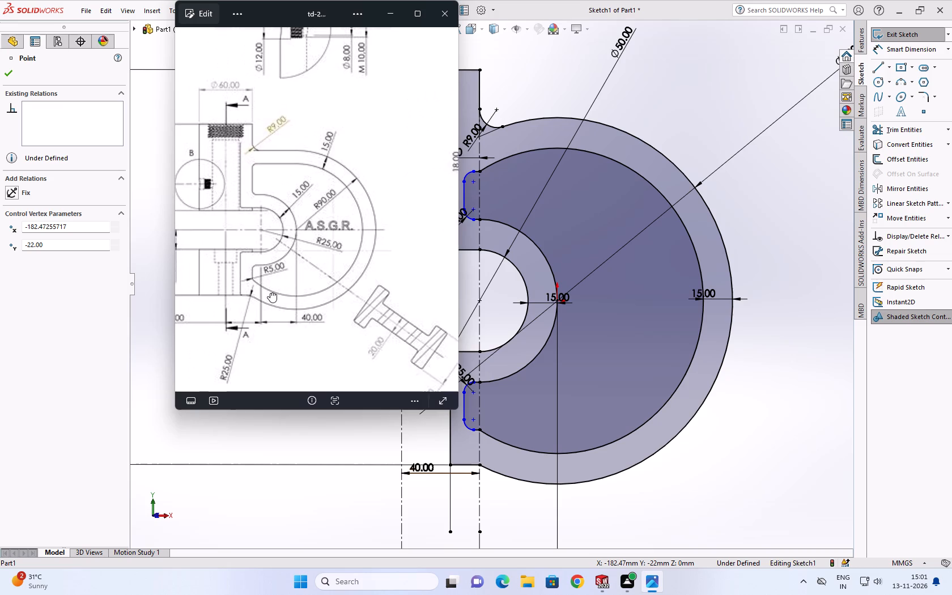
middle_drag(270, 292, 350, 297)
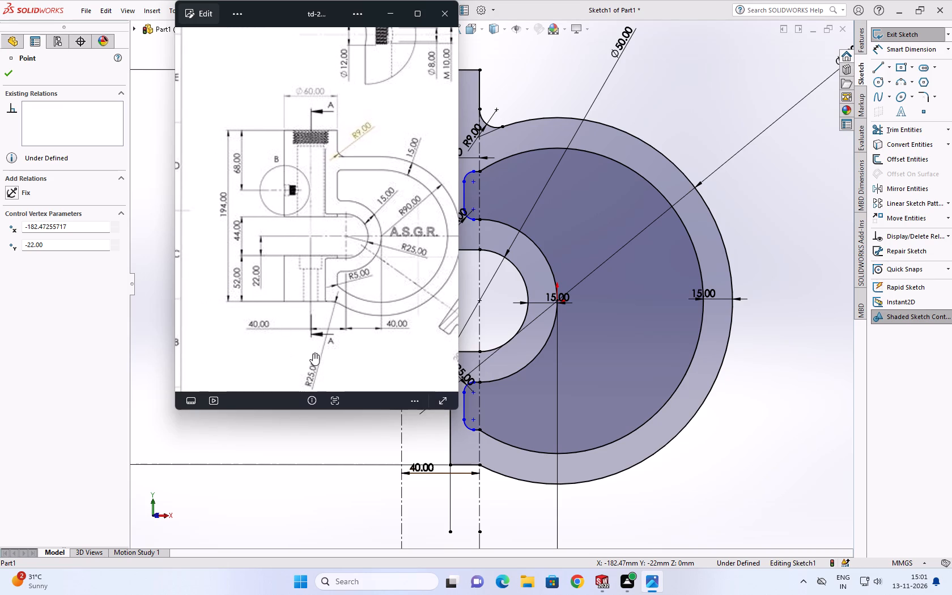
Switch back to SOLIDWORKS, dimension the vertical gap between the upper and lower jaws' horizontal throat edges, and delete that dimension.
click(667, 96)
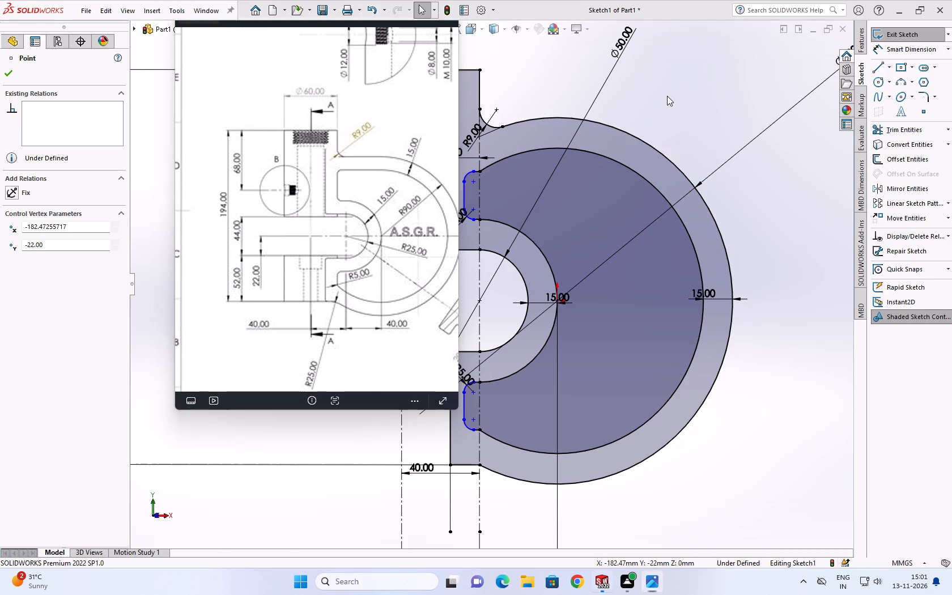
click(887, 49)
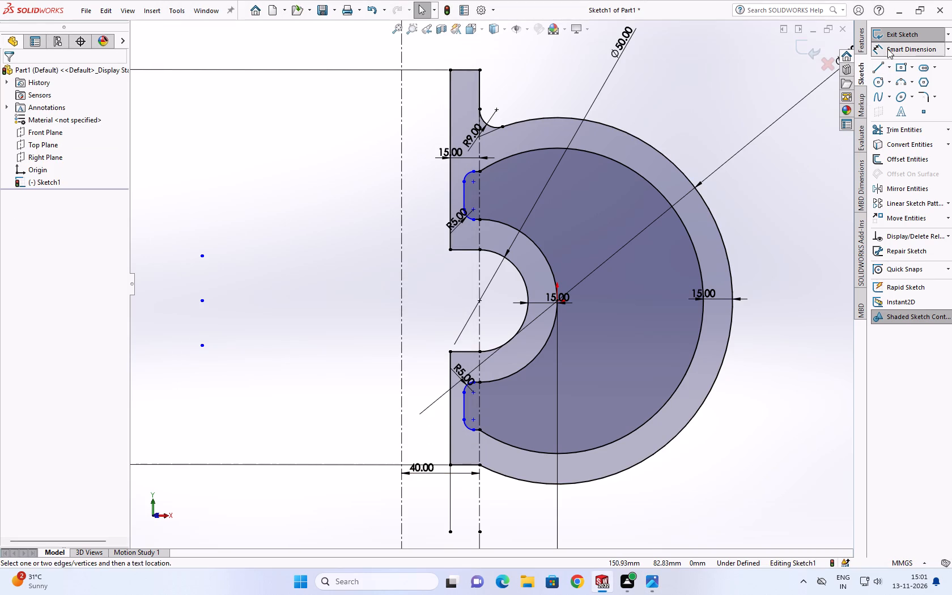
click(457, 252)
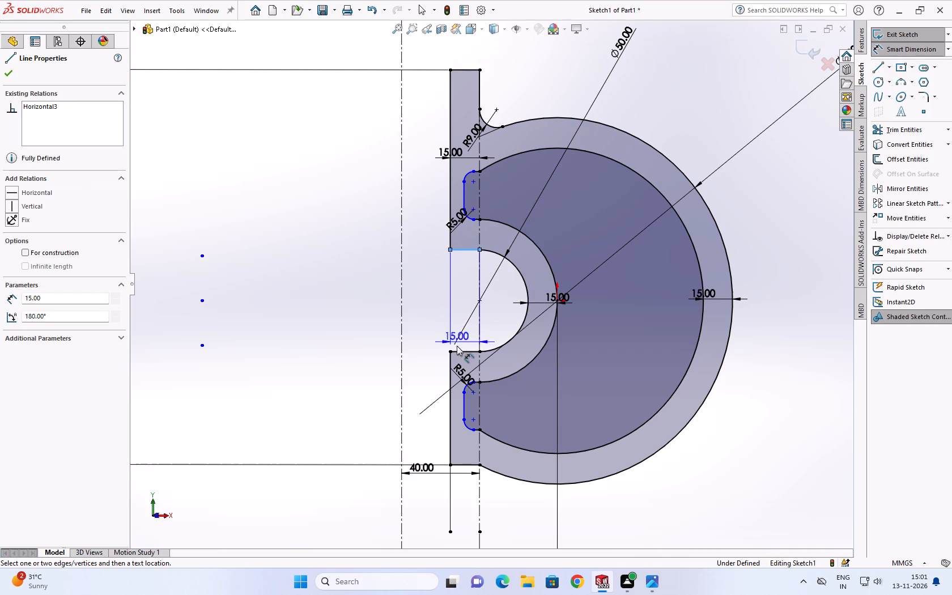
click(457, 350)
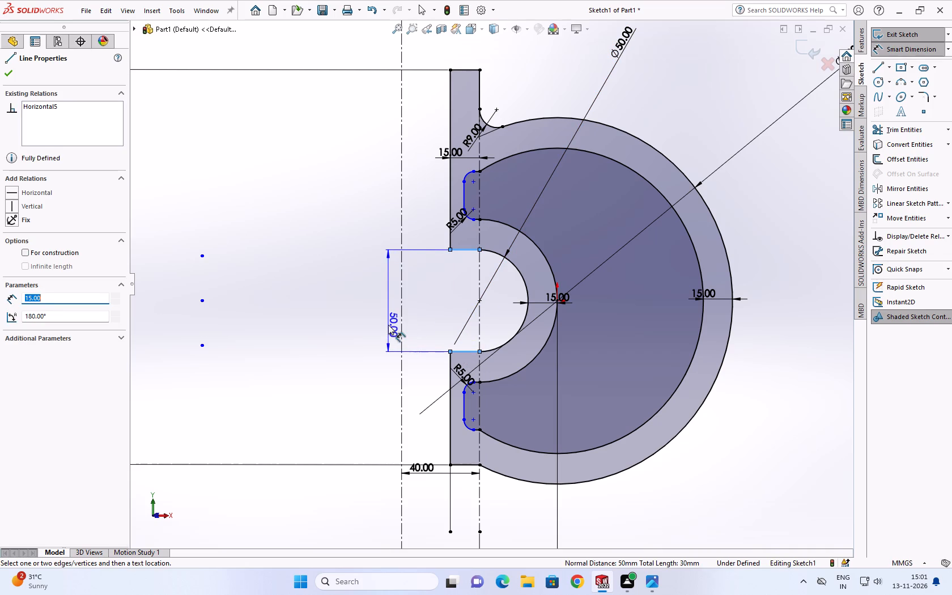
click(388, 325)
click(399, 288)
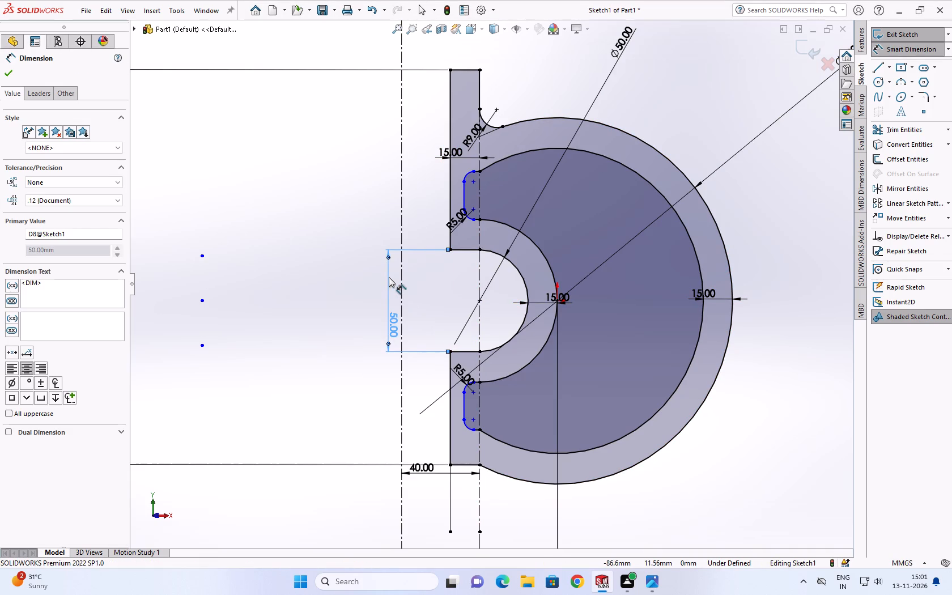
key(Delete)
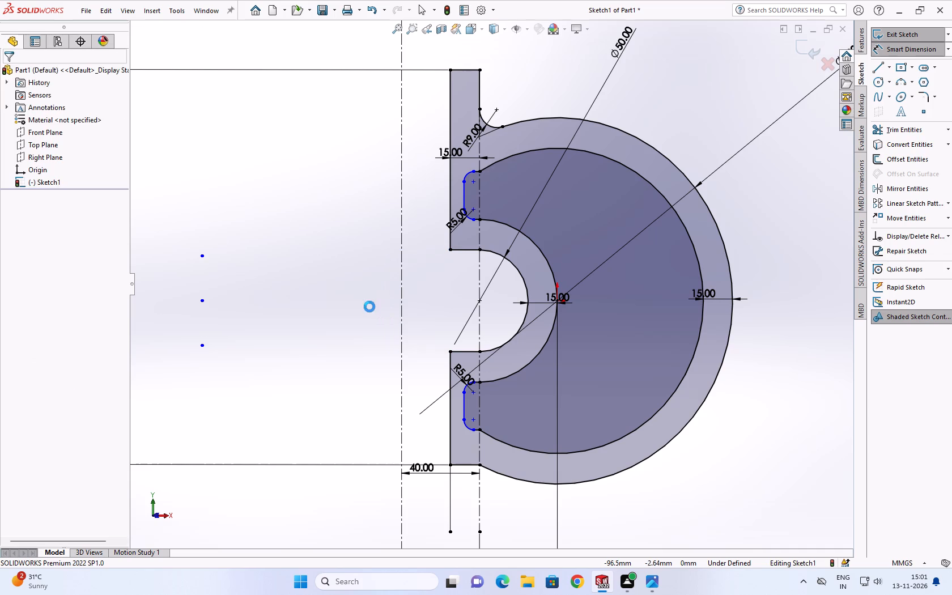
Add a driven dimension for the length of the lower jaw's vertical edge.
click(448, 362)
click(374, 377)
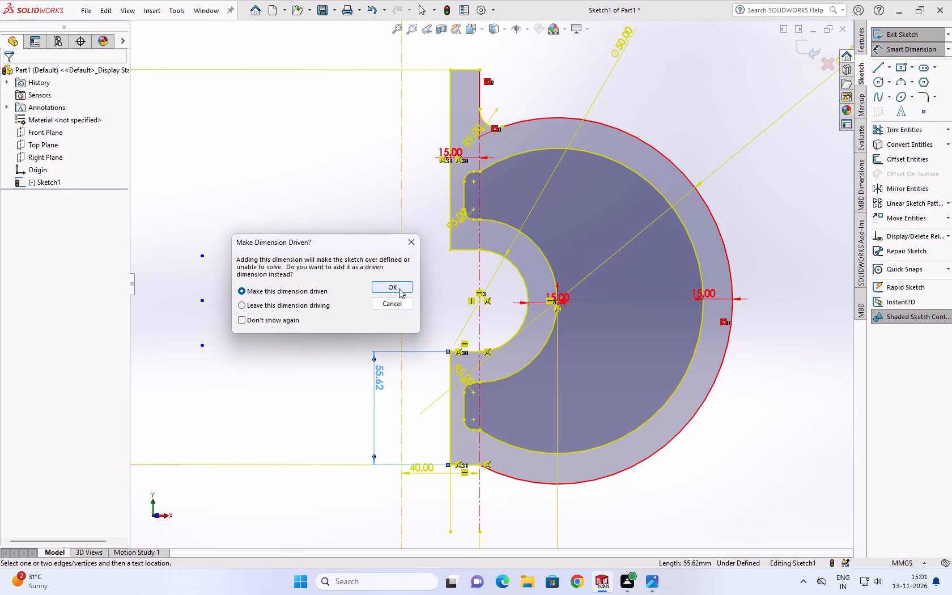
click(399, 288)
scroll(430, 363, down, 2)
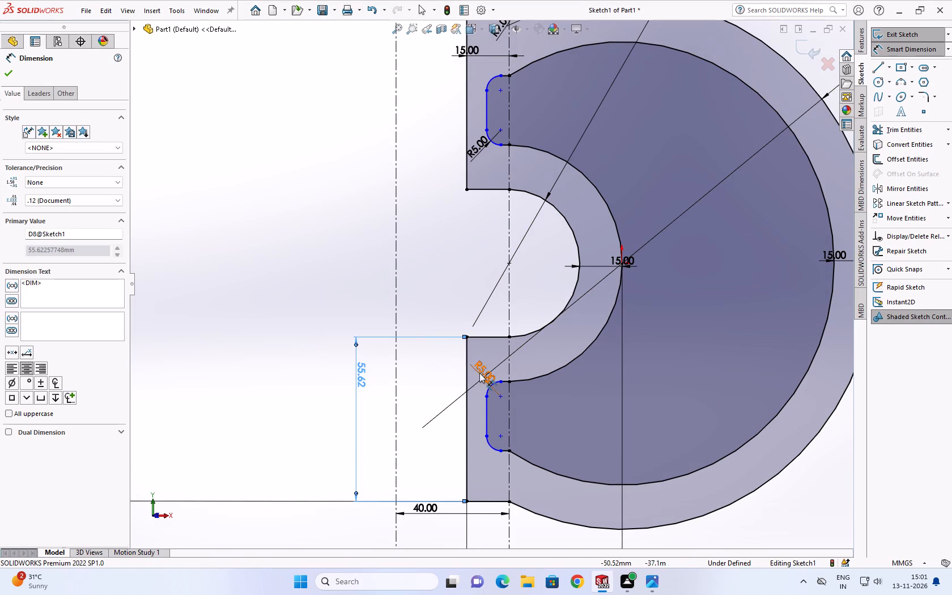
Delete the 40 mm dimension between the two vertical centrelines and the driven dimension of the lower jaw's vertical edge.
click(443, 510)
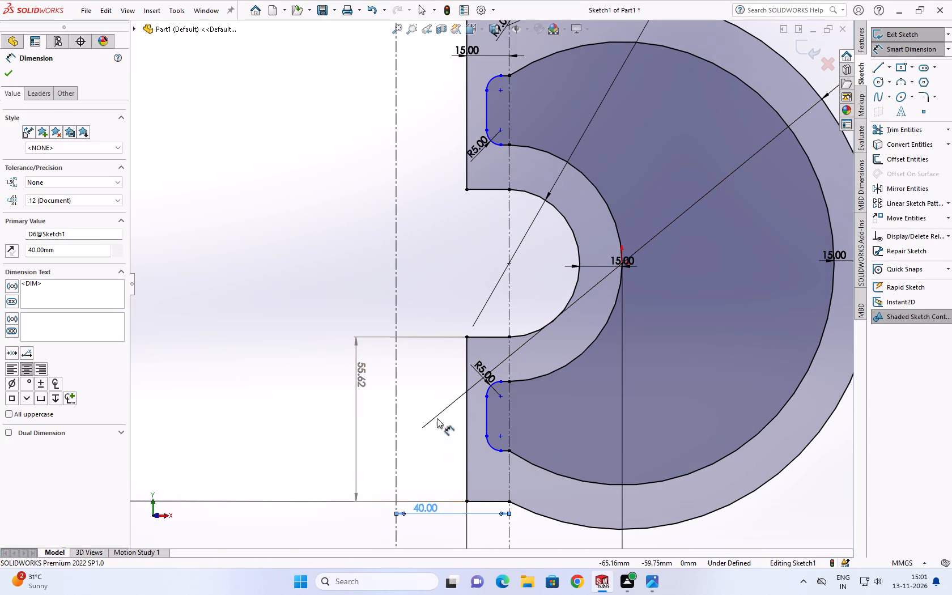
scroll(428, 397, up, 1)
key(Escape)
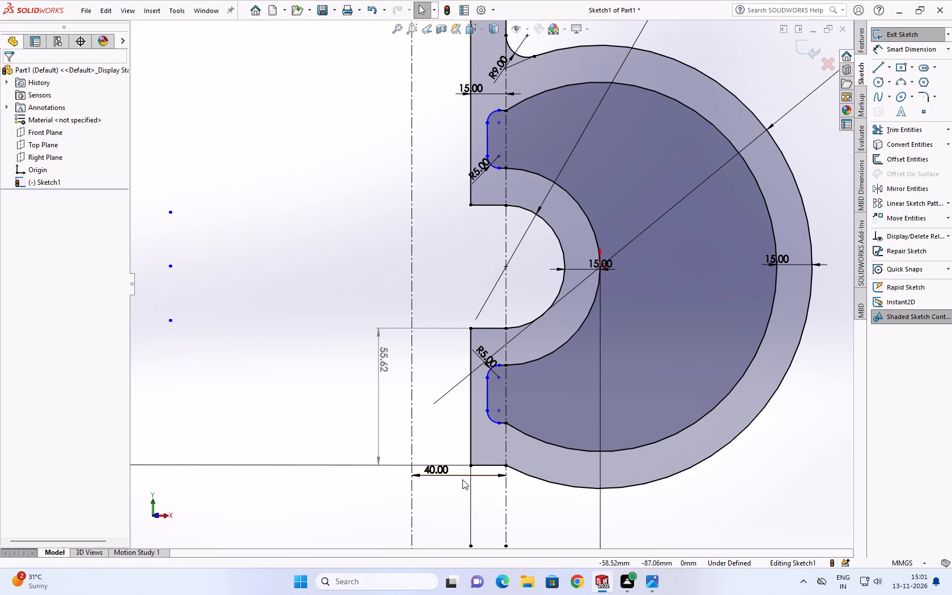
click(462, 474)
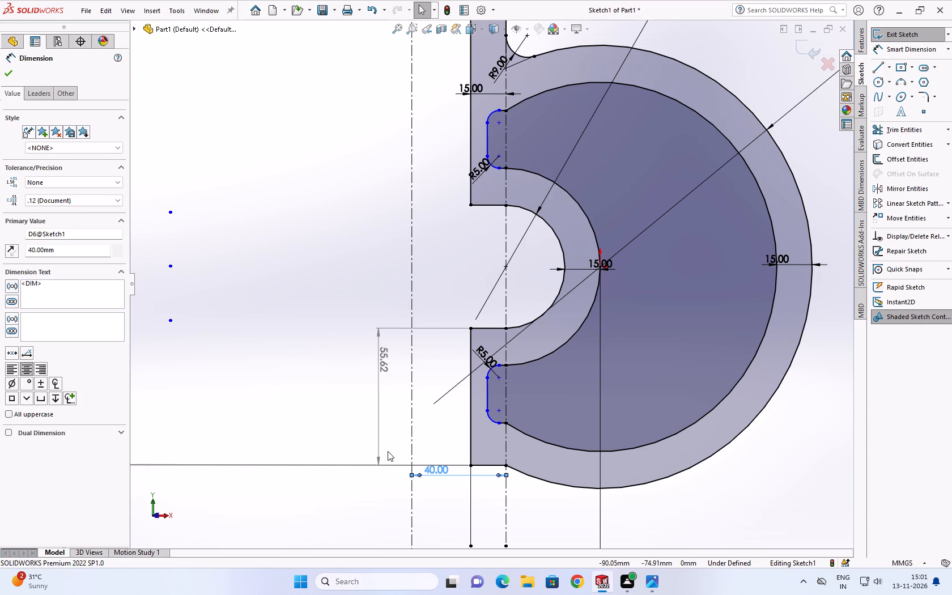
key(Delete)
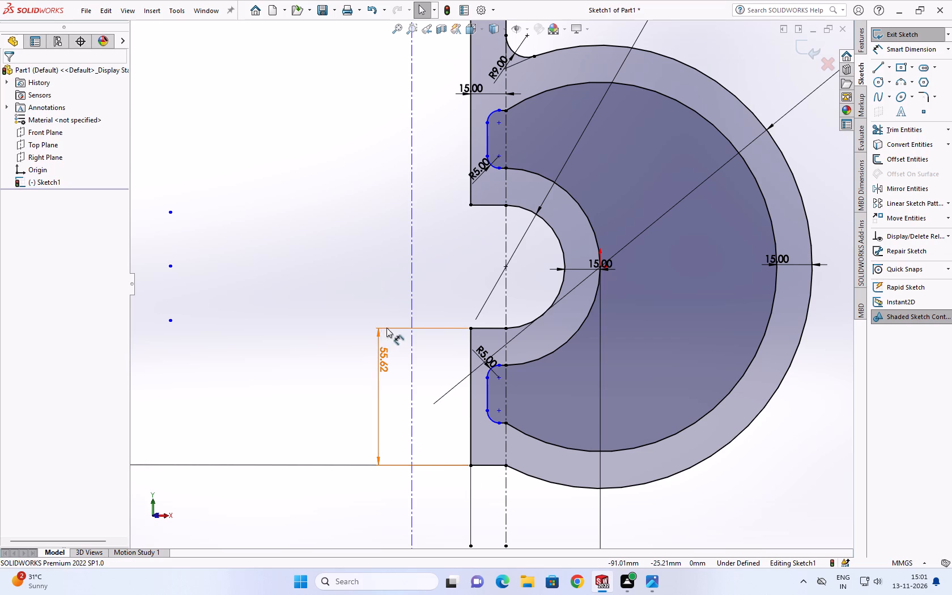
click(386, 328)
key(Delete)
Start a Mid Plane Boss-Extrude of the sketch region forming the C-frame's outer rim, inner throat band and jaws.
scroll(387, 333, up, 3)
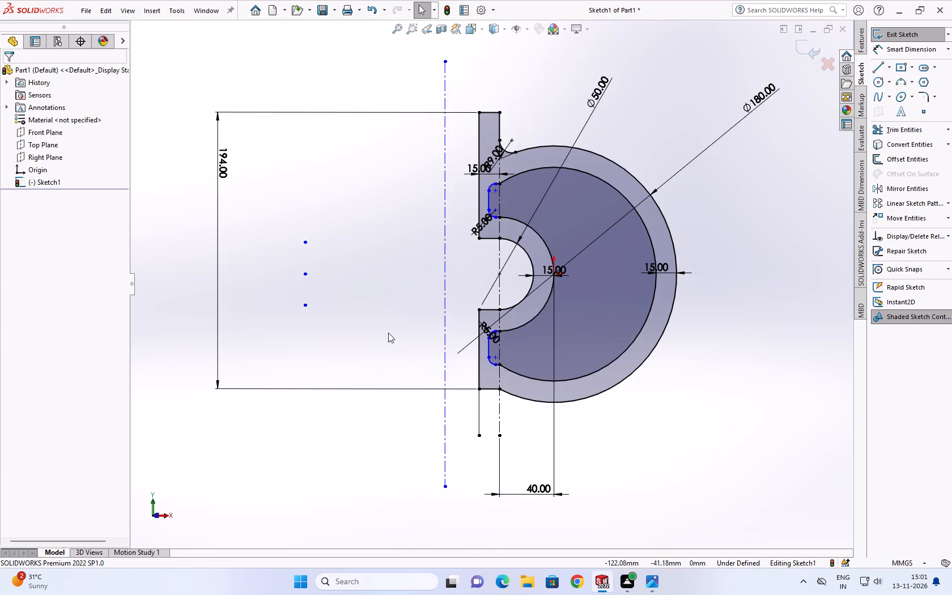
scroll(392, 297, up, 2)
scroll(367, 266, down, 2)
scroll(388, 212, down, 1)
middle_drag(388, 212, 390, 280)
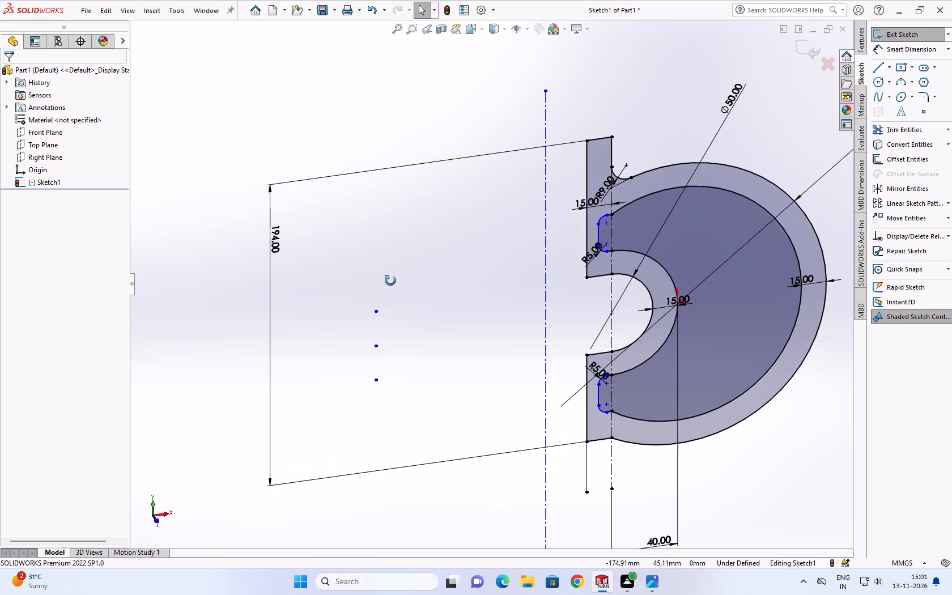
middle_drag(390, 280, 390, 285)
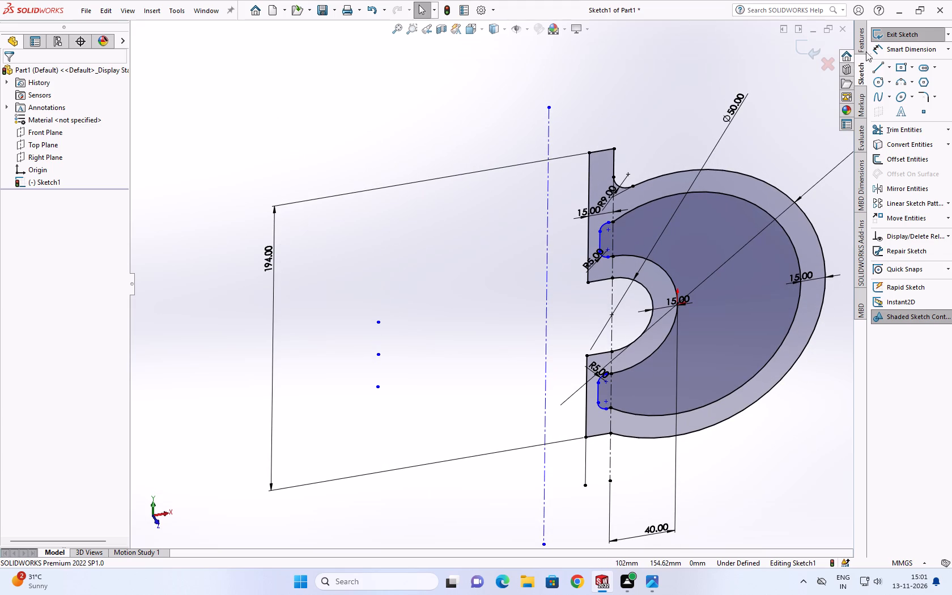
click(865, 46)
click(883, 28)
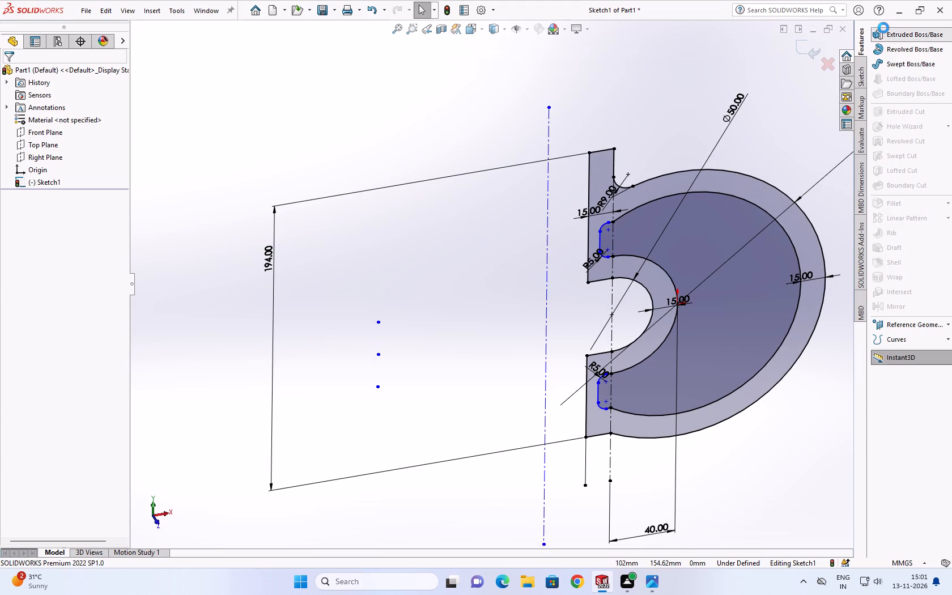
click(675, 189)
click(82, 139)
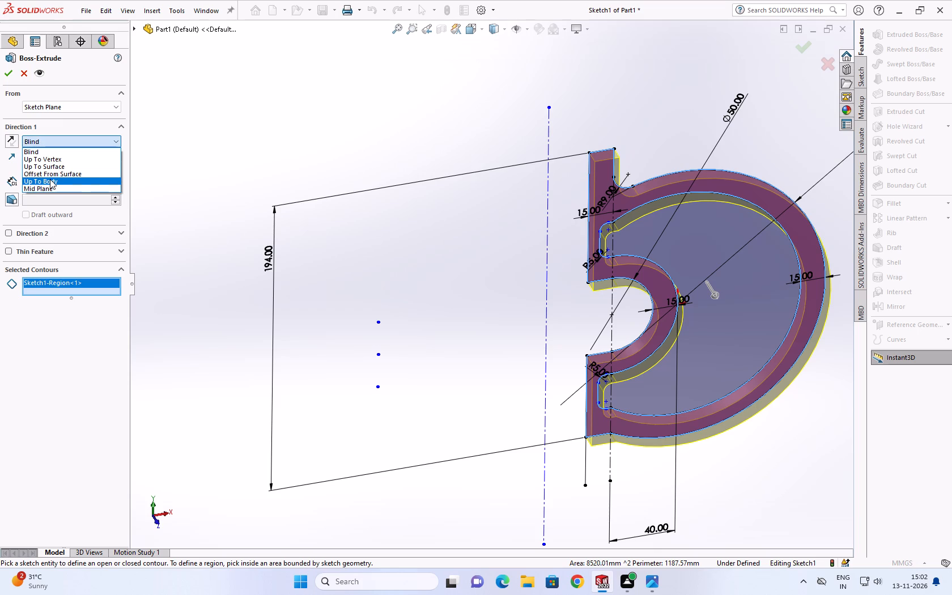
click(46, 186)
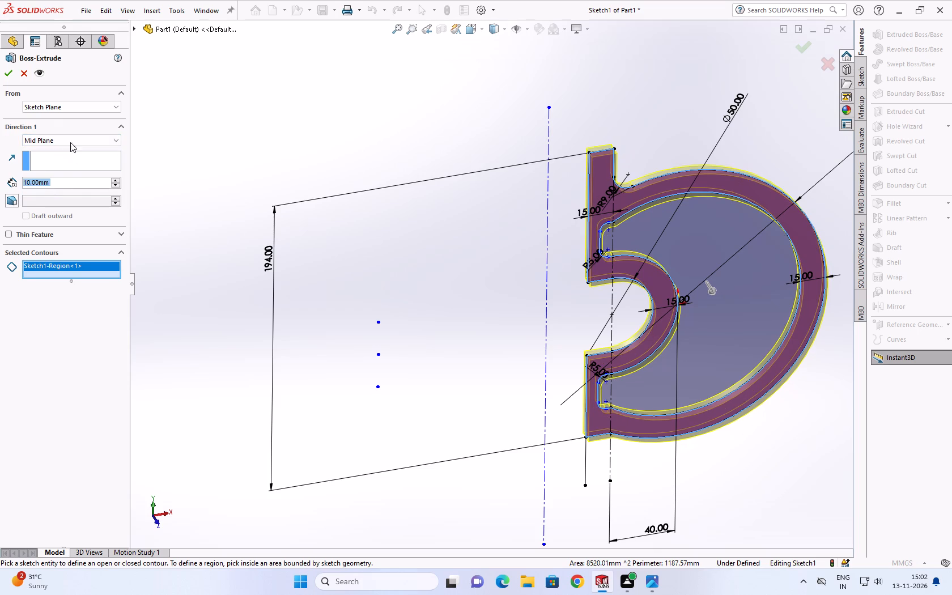
Switch to the Photos drawing and examine the front view, rib section, section A-A and isometric view for the frame's extrusion width.
scroll(614, 473, up, 1)
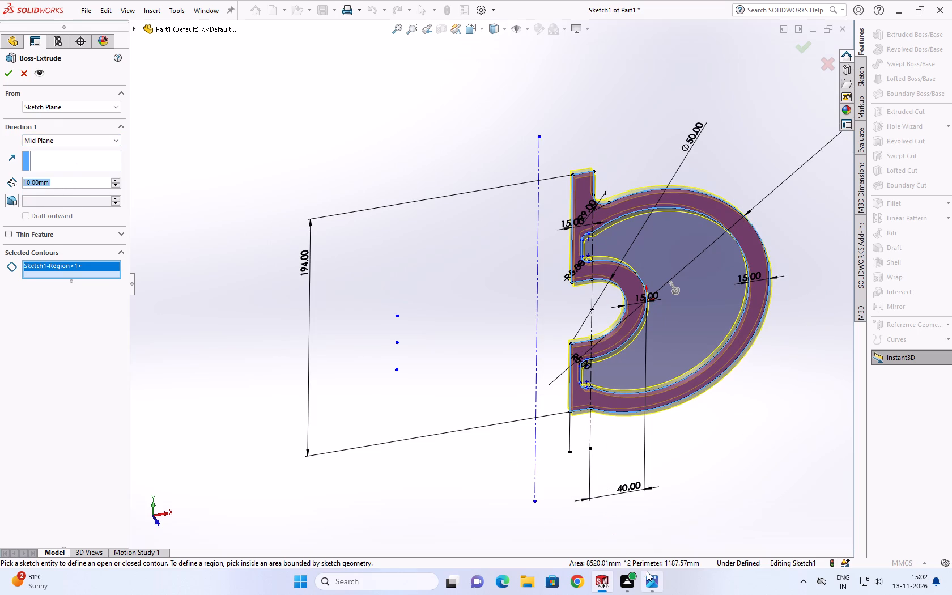
click(648, 580)
scroll(288, 281, up, 3)
scroll(303, 239, down, 7)
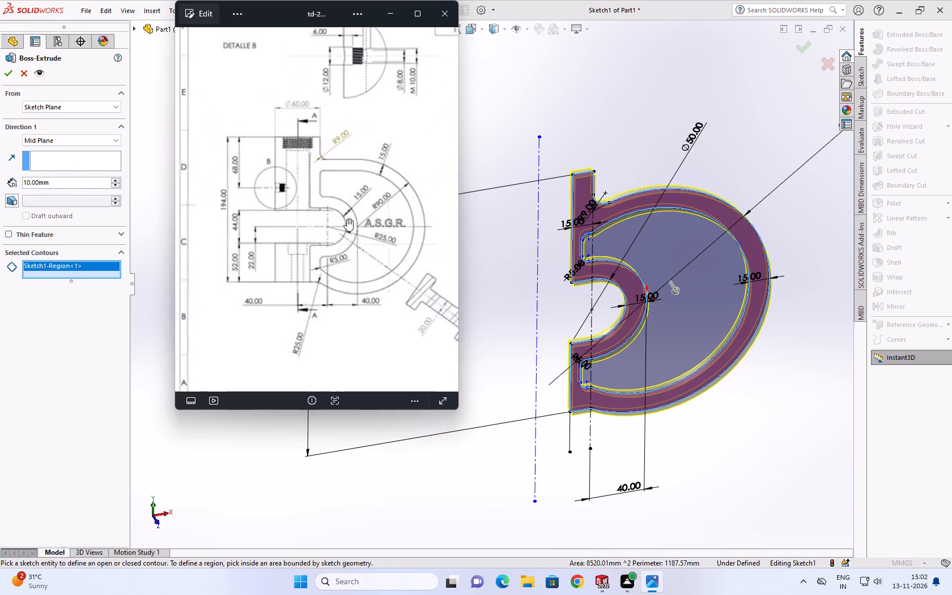
scroll(347, 219, down, 5)
scroll(353, 211, up, 4)
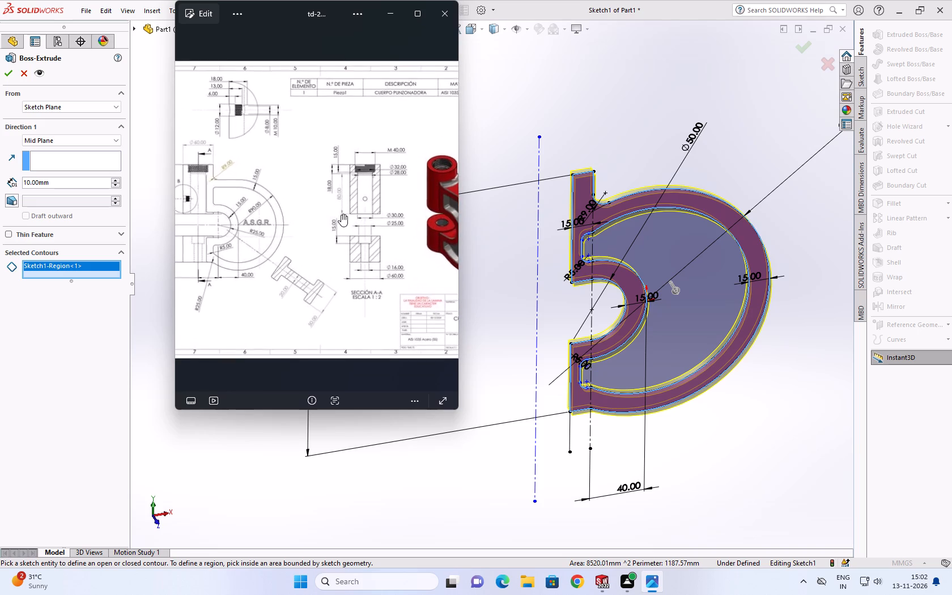
scroll(341, 214, up, 1)
scroll(341, 214, down, 5)
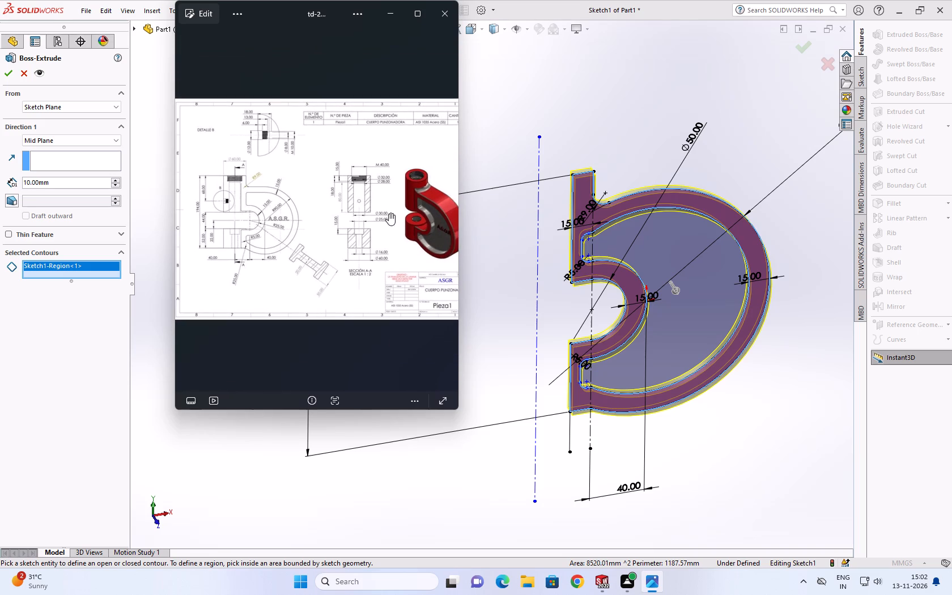
scroll(353, 240, up, 8)
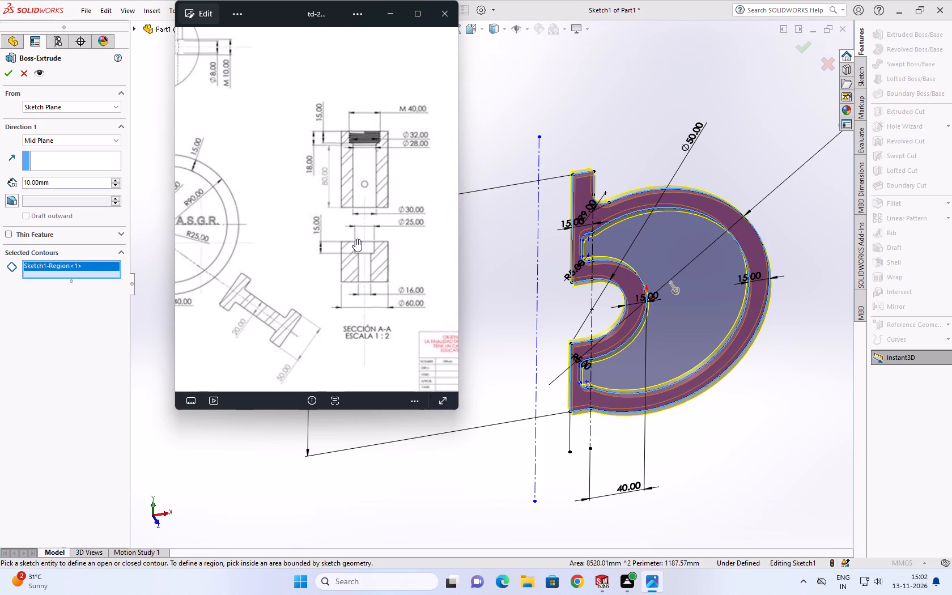
scroll(364, 237, up, 3)
scroll(366, 236, down, 7)
scroll(419, 229, down, 3)
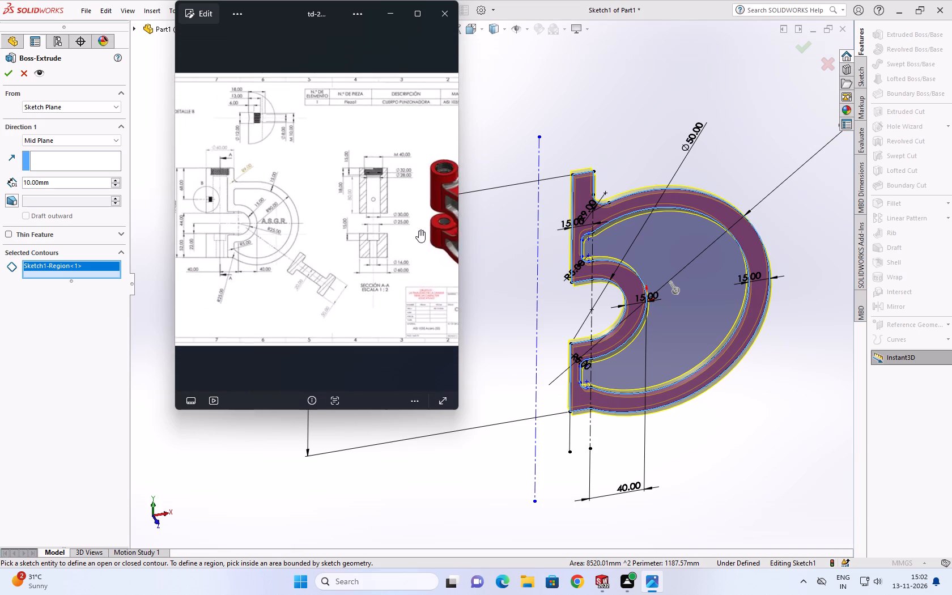
scroll(420, 231, down, 2)
scroll(419, 232, up, 6)
scroll(276, 266, up, 2)
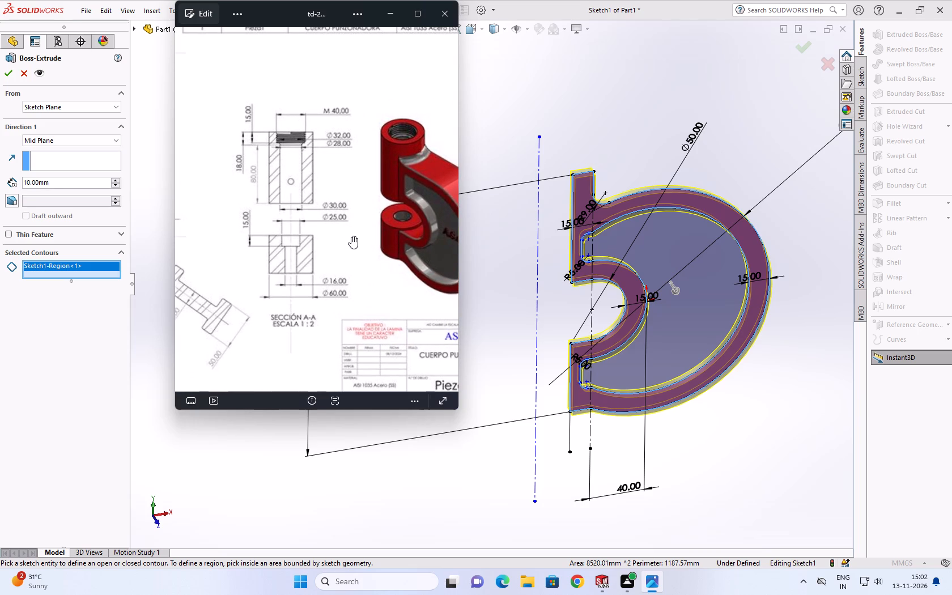
scroll(352, 236, up, 2)
scroll(358, 237, down, 5)
scroll(431, 239, down, 3)
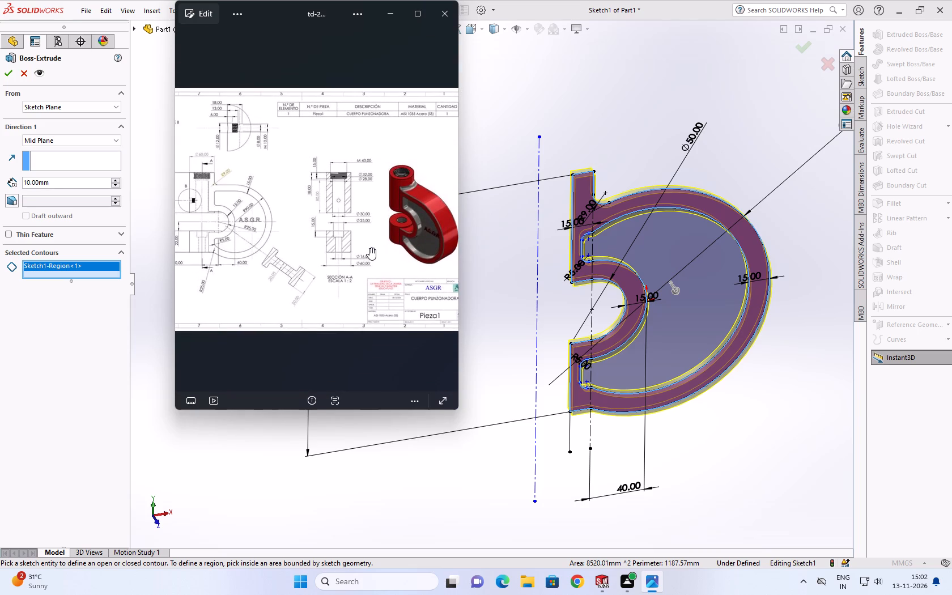
scroll(330, 265, up, 7)
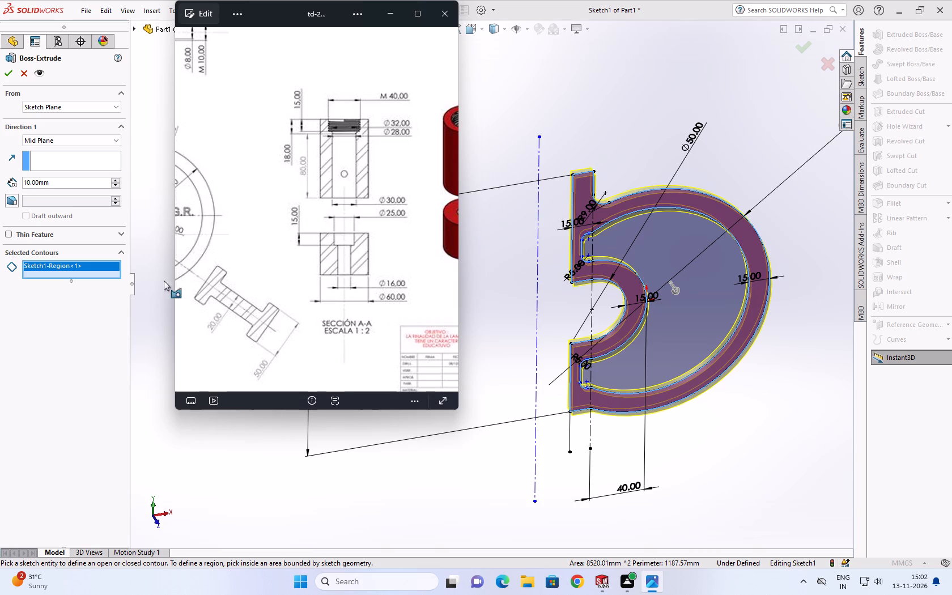
scroll(346, 249, up, 2)
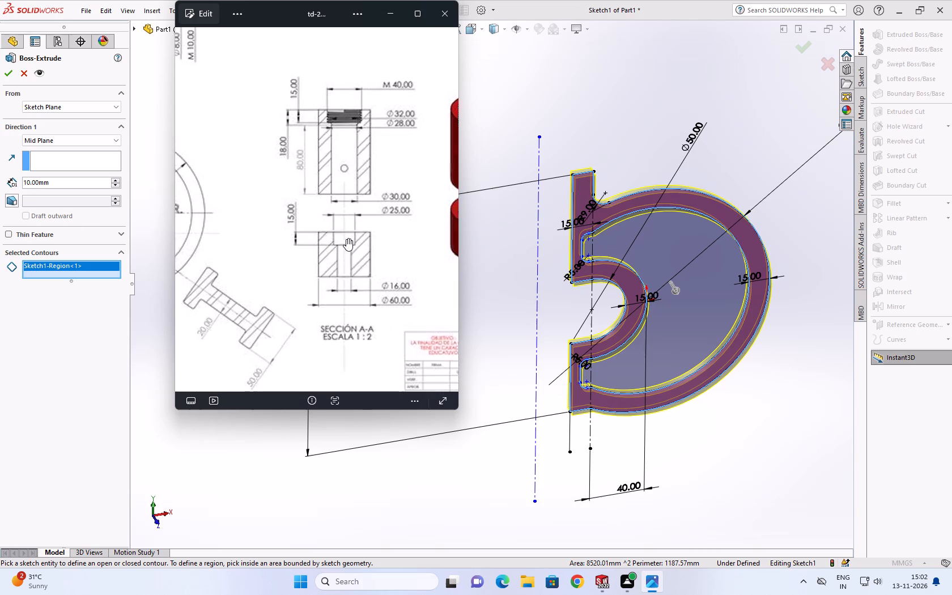
scroll(346, 237, down, 6)
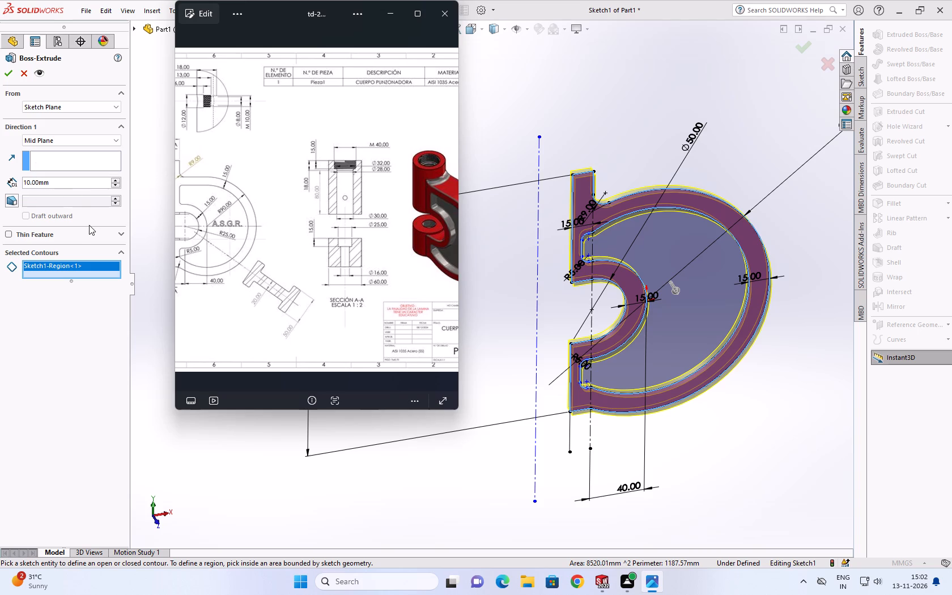
Switch back to SOLIDWORKS, set the mid-plane depth to 40 mm and complete the rim extrusion.
double_click(65, 181)
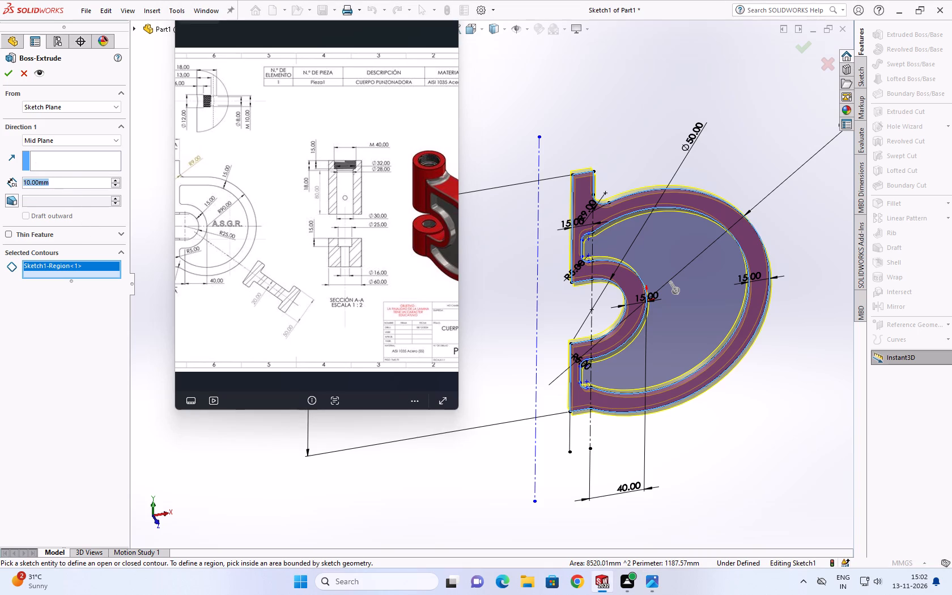
text(40)
key(Return)
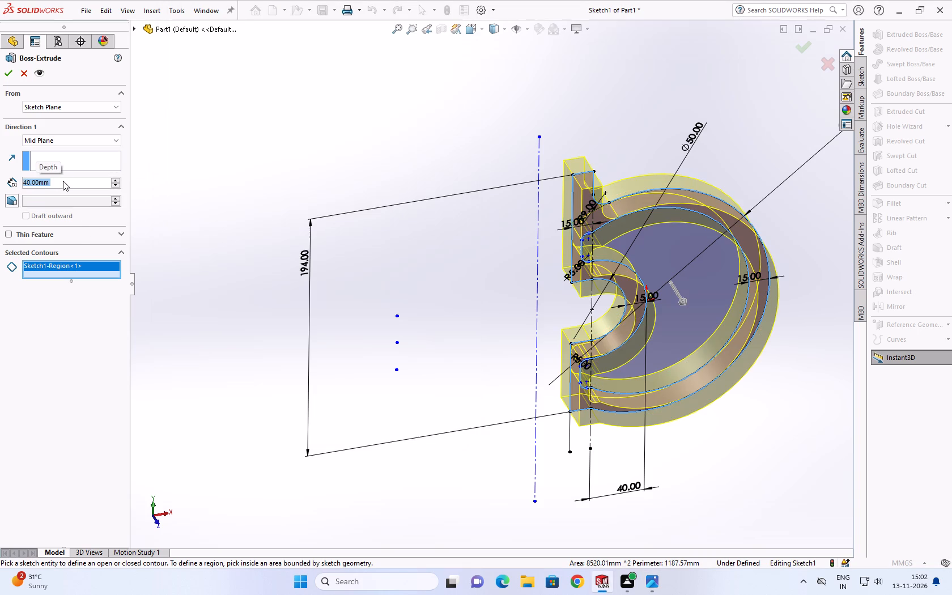
click(2, 71)
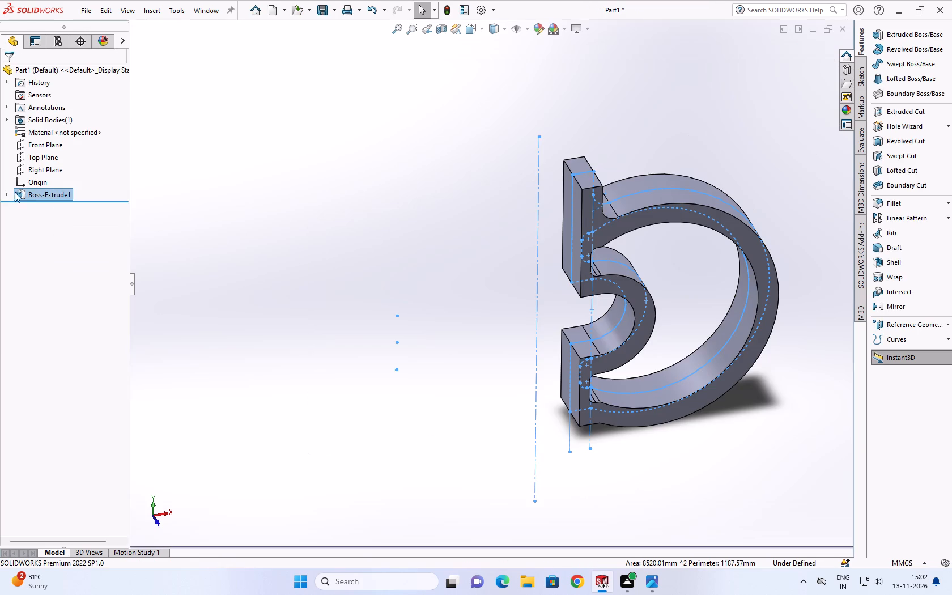
Expand the extrusion to show its sketch, switch to the Photos drawing and examine the inner web's thickness in the rib section and isometric view.
click(6, 193)
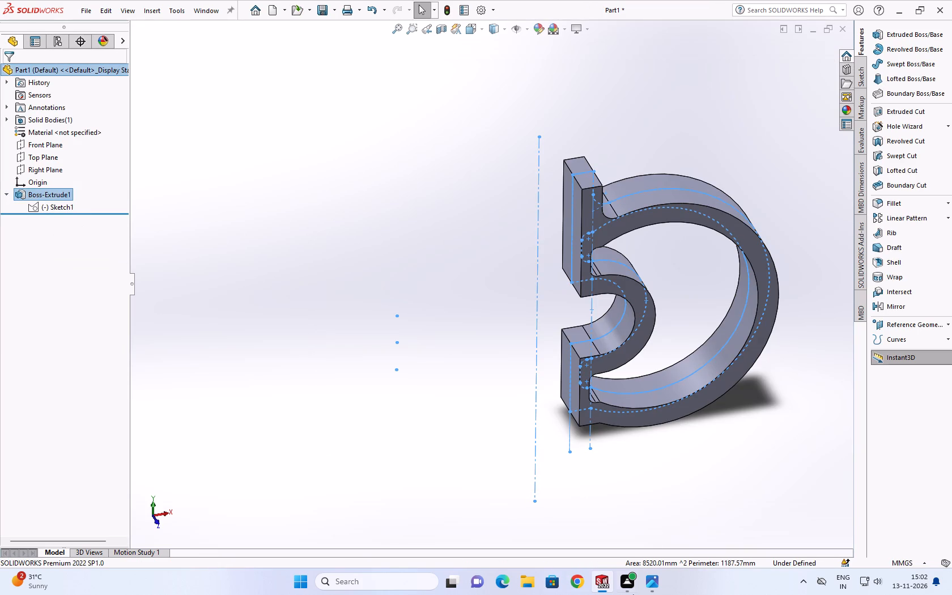
click(647, 580)
scroll(420, 292, up, 2)
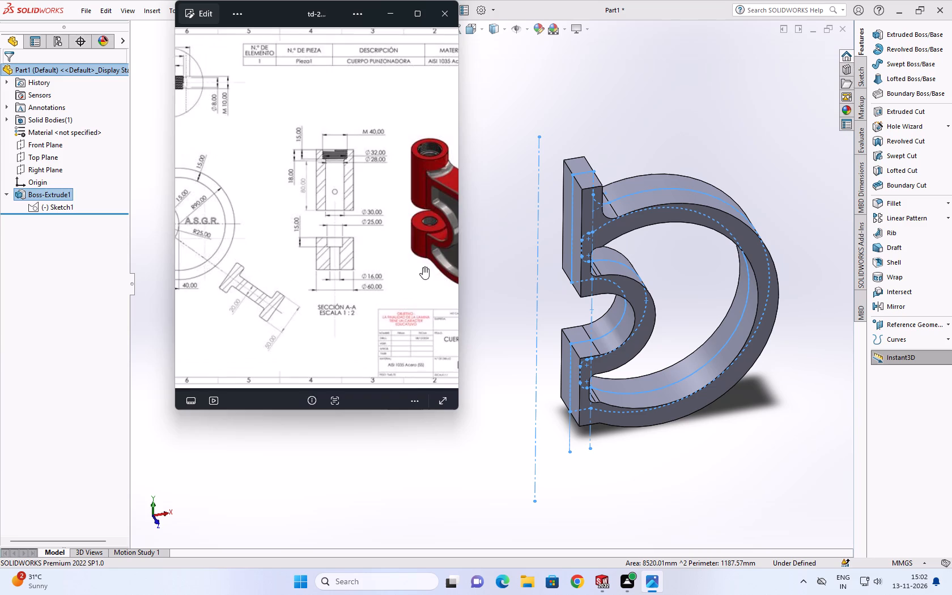
scroll(419, 267, down, 8)
scroll(428, 258, up, 6)
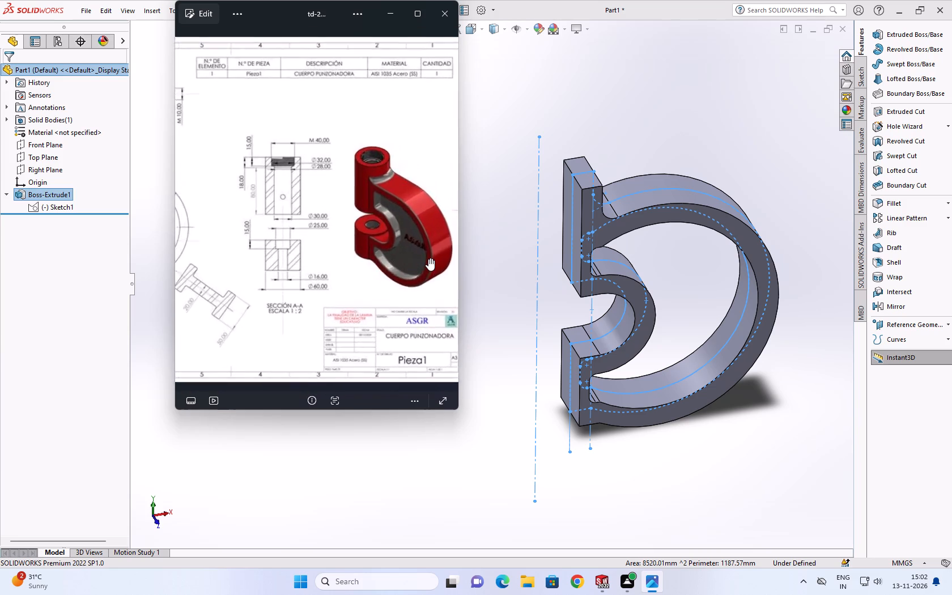
scroll(428, 258, up, 8)
scroll(422, 260, down, 5)
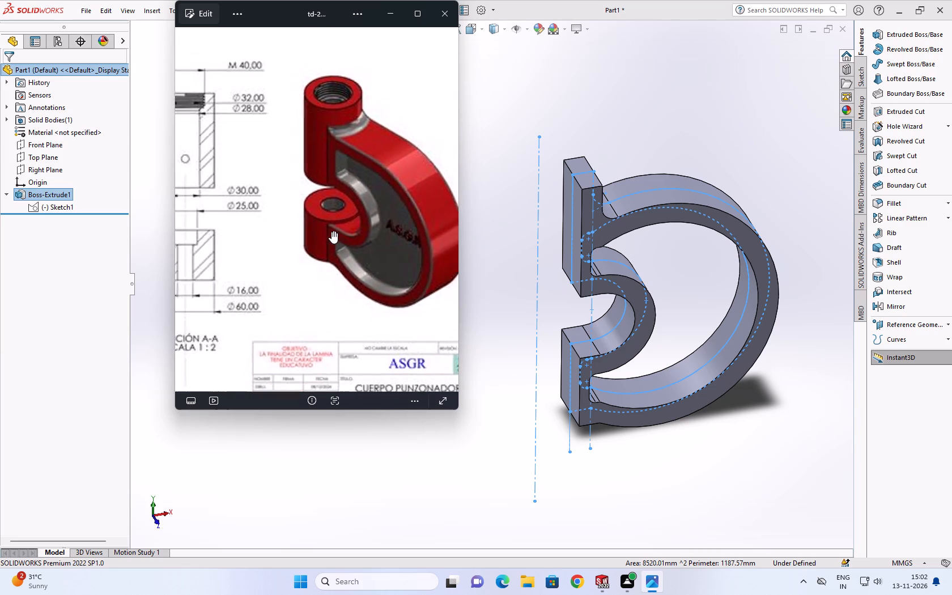
scroll(331, 231, down, 9)
scroll(261, 240, up, 4)
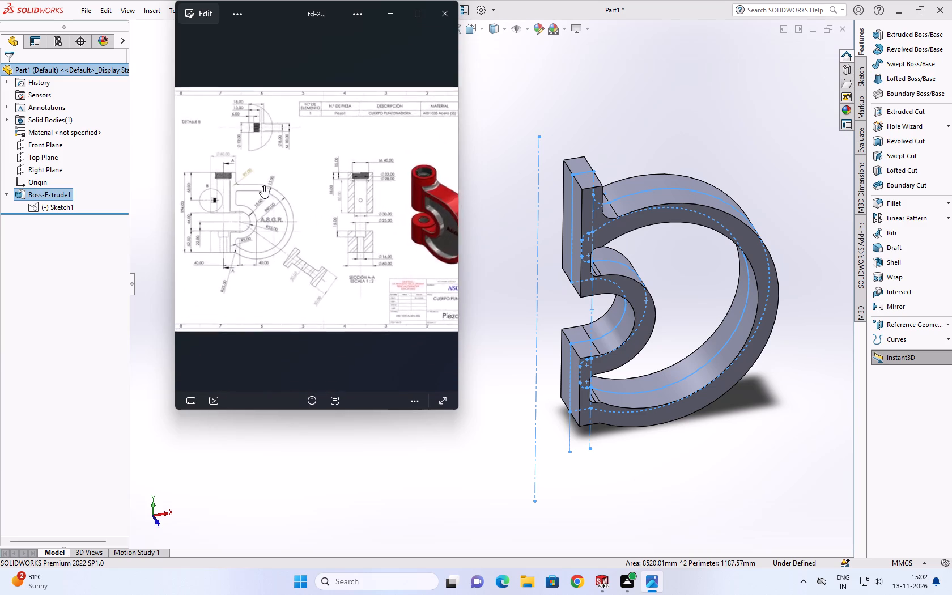
scroll(265, 180, up, 4)
scroll(238, 90, up, 3)
scroll(256, 83, down, 4)
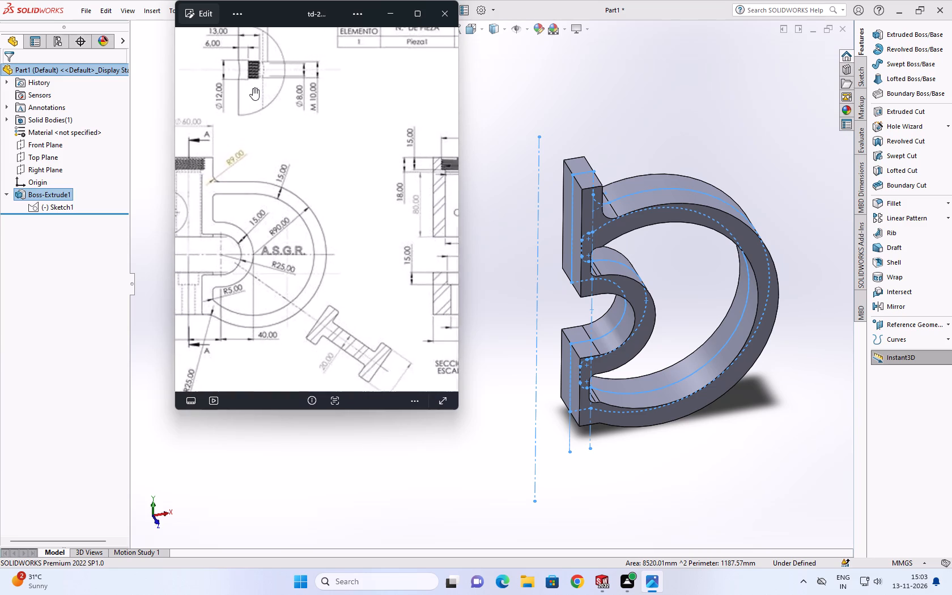
scroll(253, 88, down, 8)
scroll(359, 198, down, 2)
scroll(359, 198, up, 3)
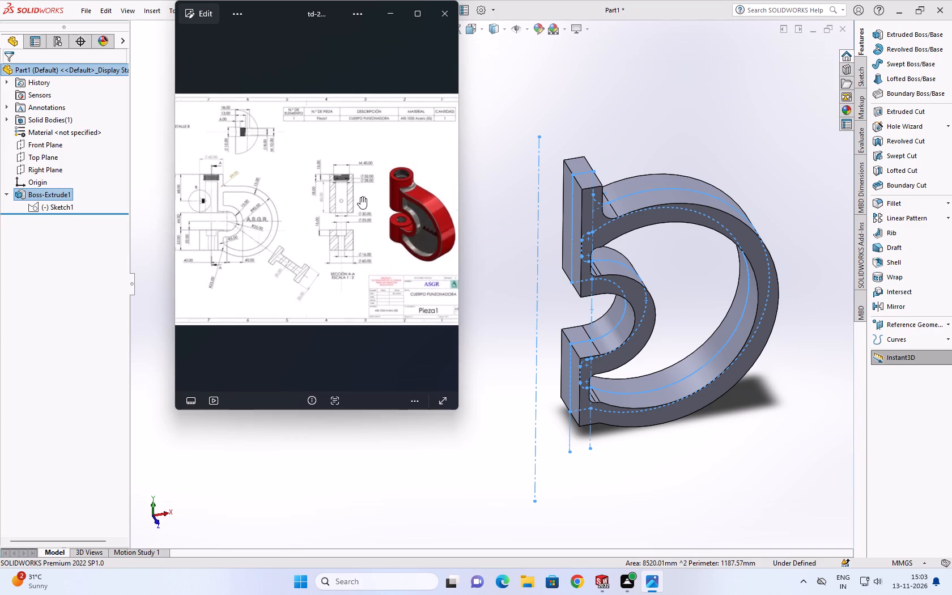
scroll(373, 181, up, 4)
scroll(431, 165, down, 2)
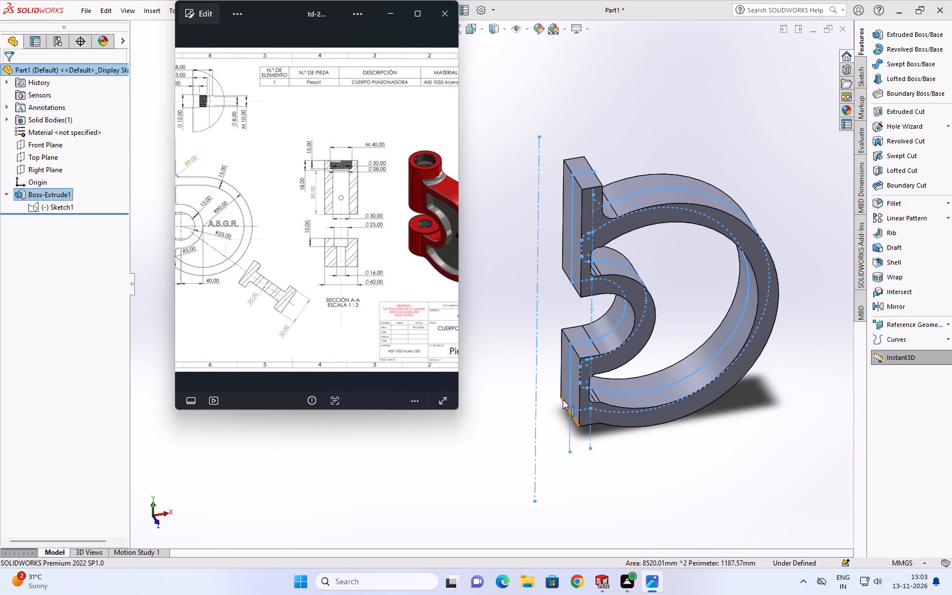
Switch back to SOLIDWORKS and extrude the first sketch's inner web region 20 mm Mid Plane, merged with the rim.
click(31, 202)
click(899, 38)
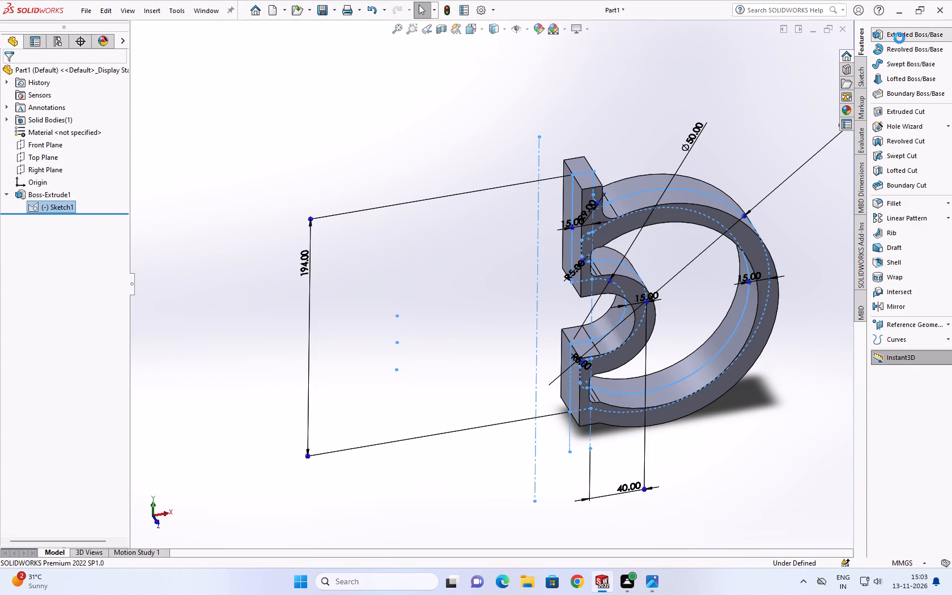
click(644, 228)
double_click(57, 178)
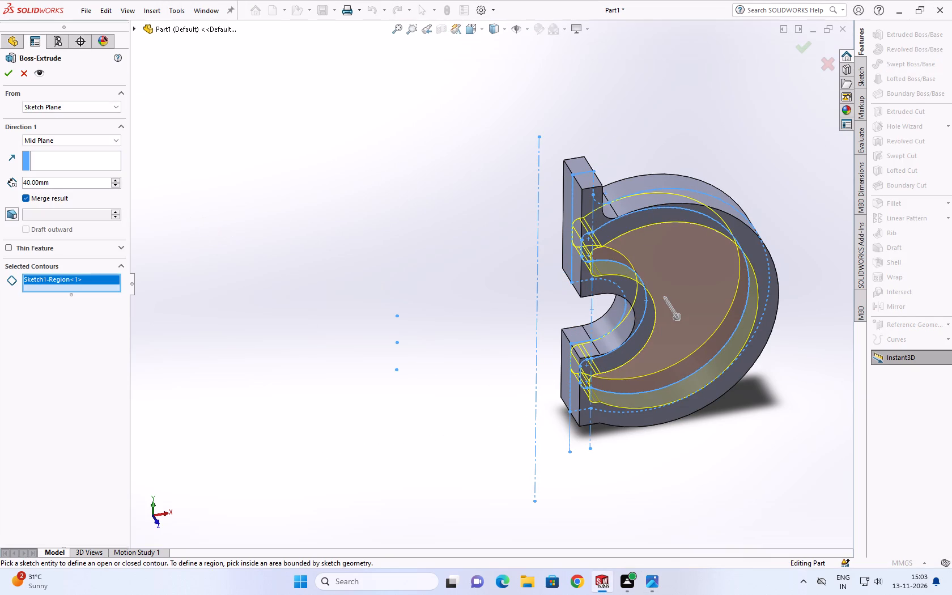
text(20)
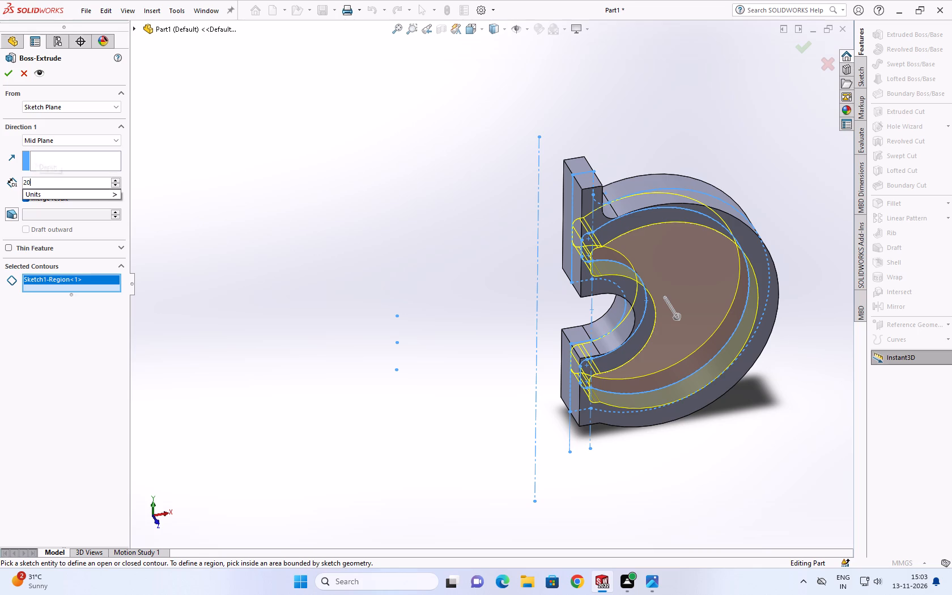
key(Return)
scroll(655, 262, down, 4)
middle_drag(646, 265, 640, 271)
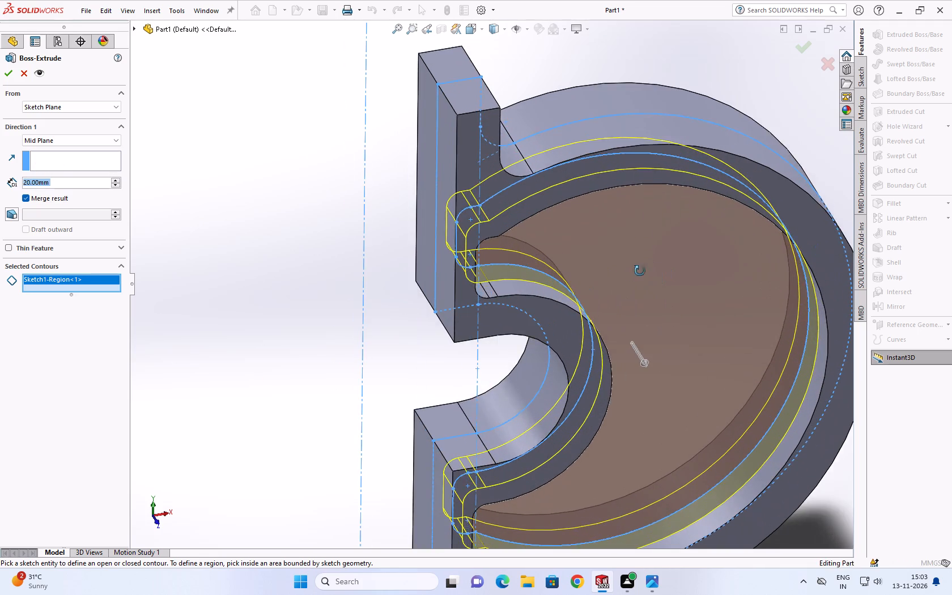
middle_drag(640, 271, 610, 292)
click(5, 73)
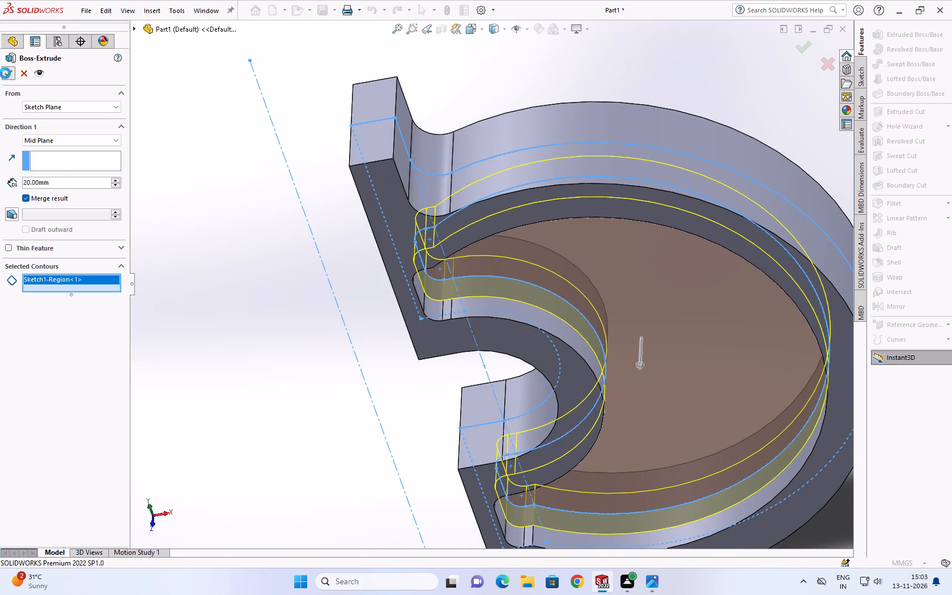
click(199, 264)
Start a new sketch on the top end face of the C-frame's upper jaw.
scroll(331, 279, up, 2)
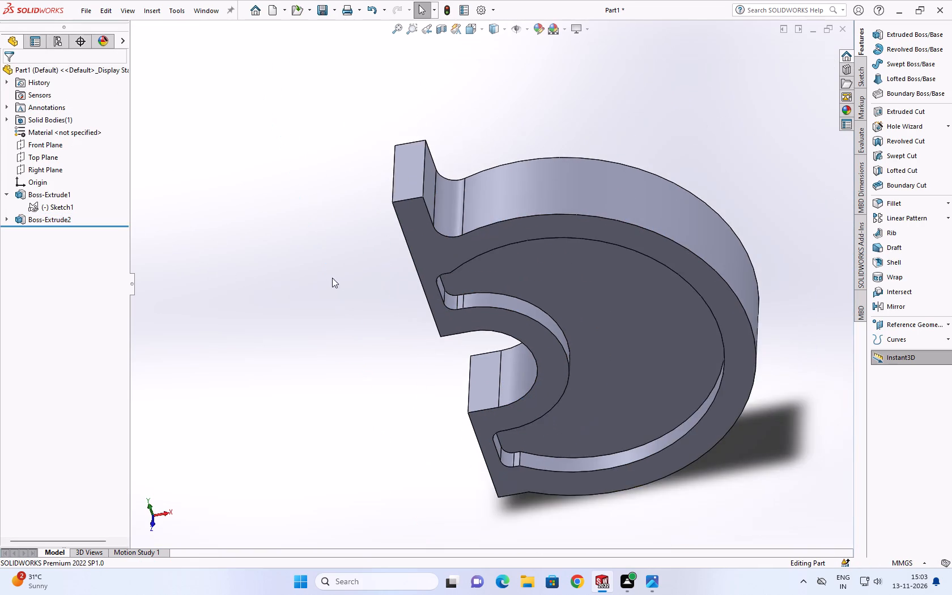
scroll(332, 278, up, 1)
middle_drag(352, 266, 407, 220)
scroll(407, 220, up, 1)
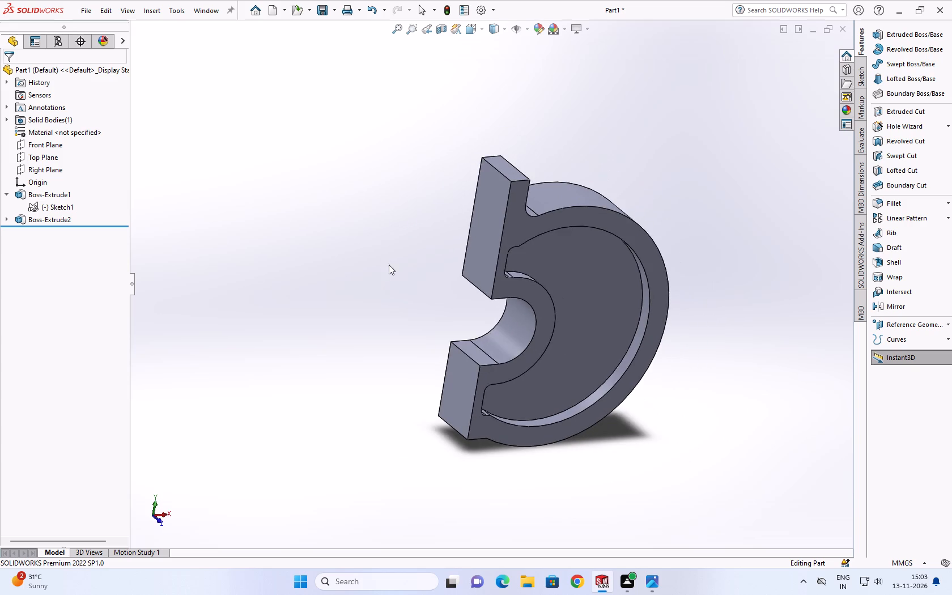
scroll(389, 265, down, 1)
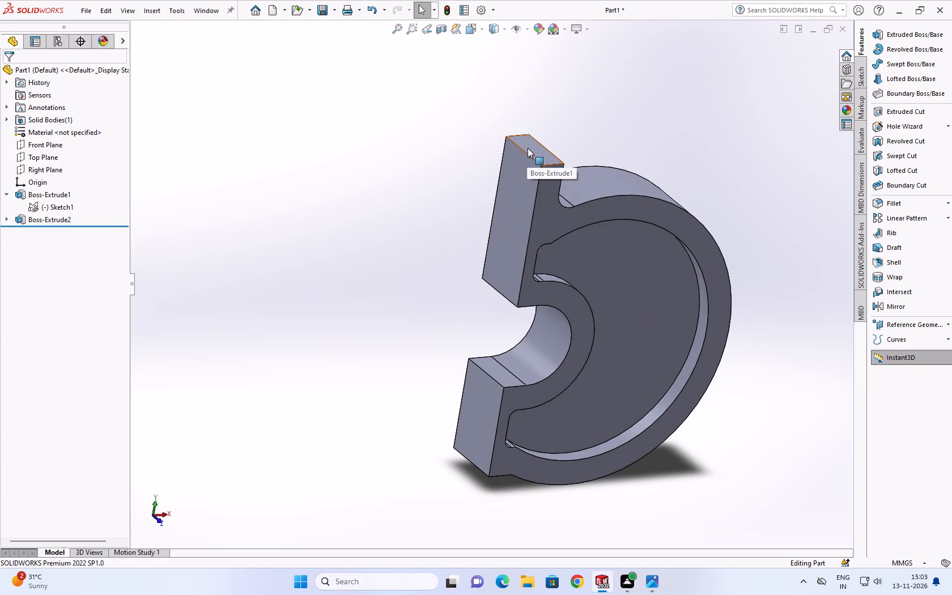
scroll(528, 148, down, 2)
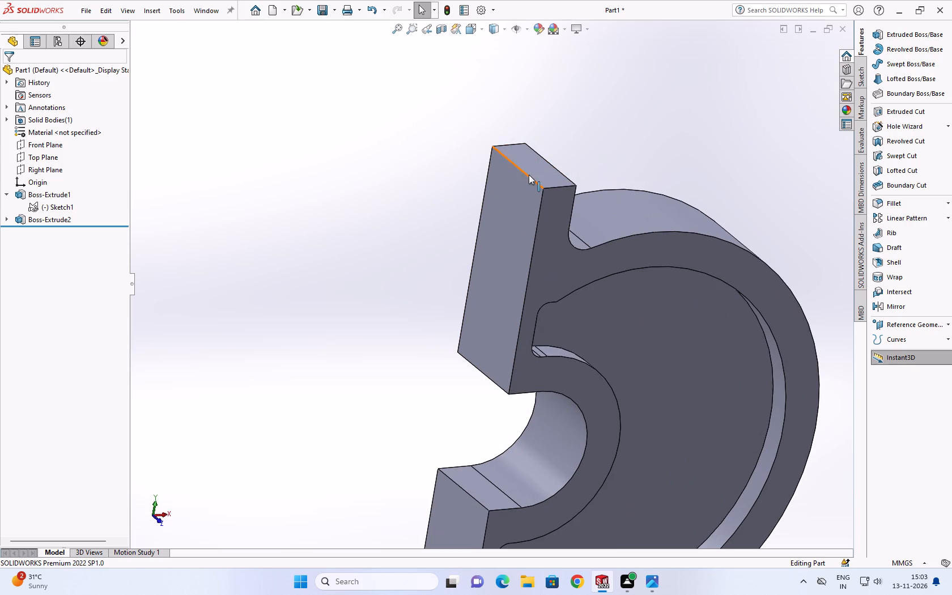
click(529, 169)
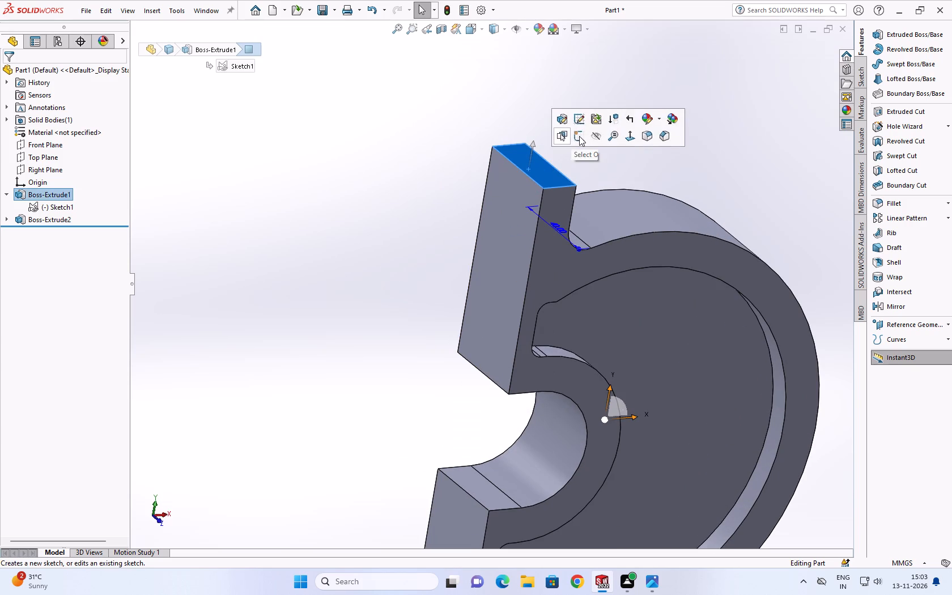
click(579, 136)
scroll(276, 250, up, 2)
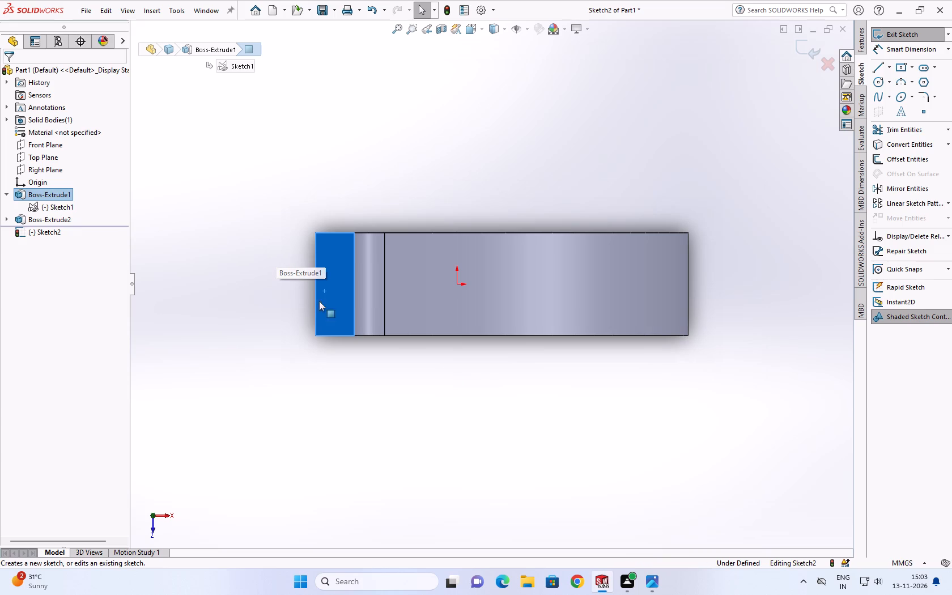
Switch to the Photos drawing and examine the front view and section A-A for the jaw cylinder's diameter and position.
click(649, 575)
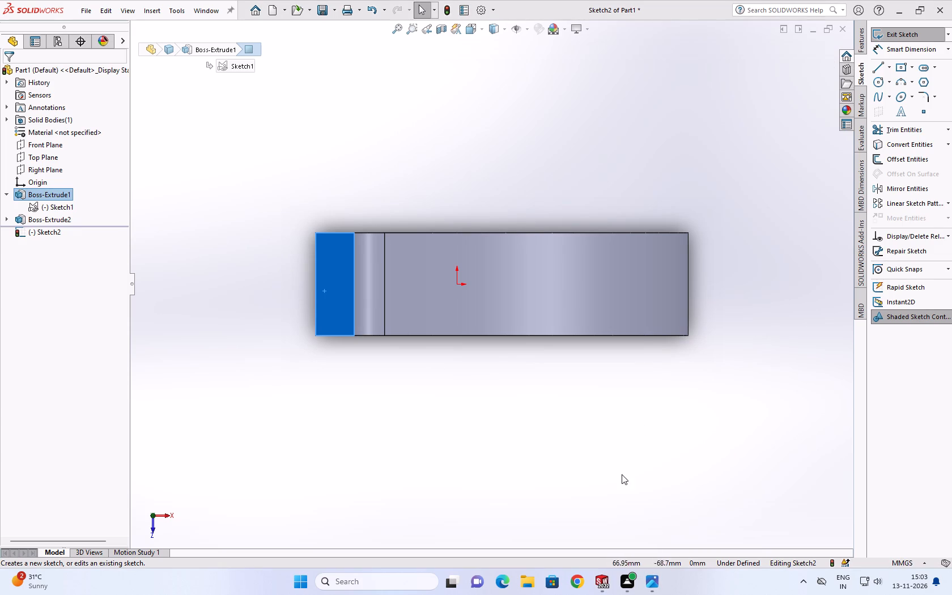
click(653, 579)
scroll(387, 181, up, 1)
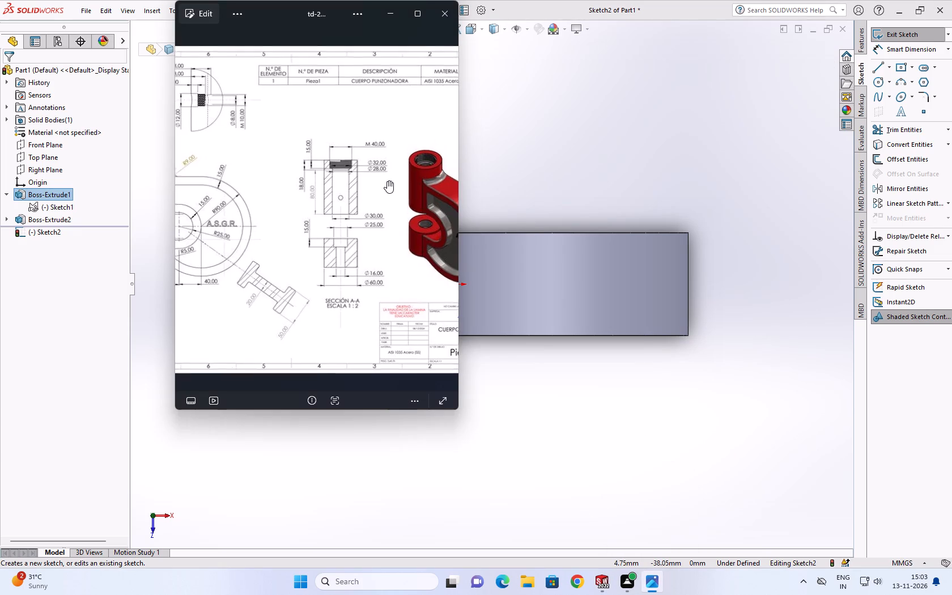
scroll(387, 181, up, 1)
scroll(330, 183, down, 7)
scroll(257, 182, up, 9)
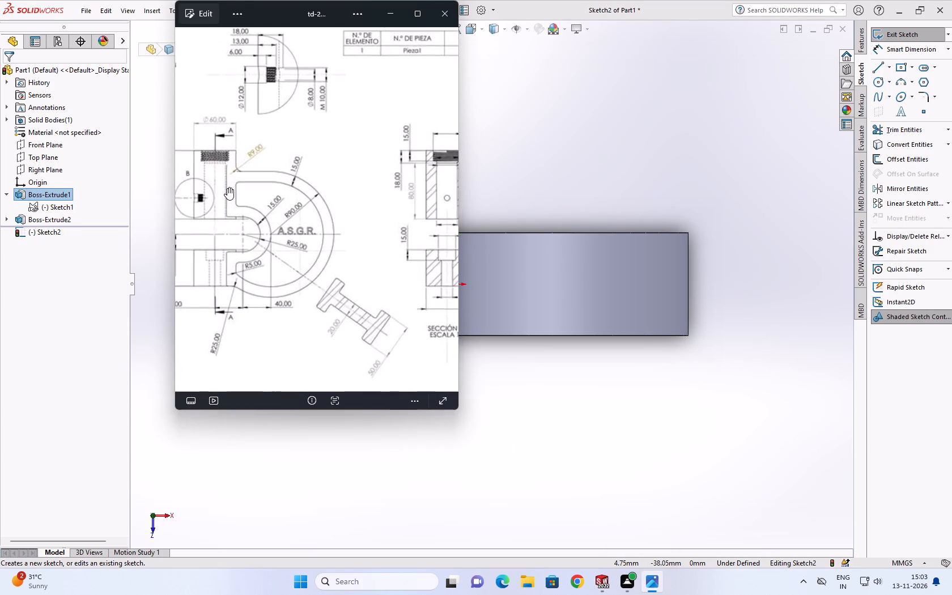
scroll(227, 188, up, 8)
scroll(252, 184, down, 7)
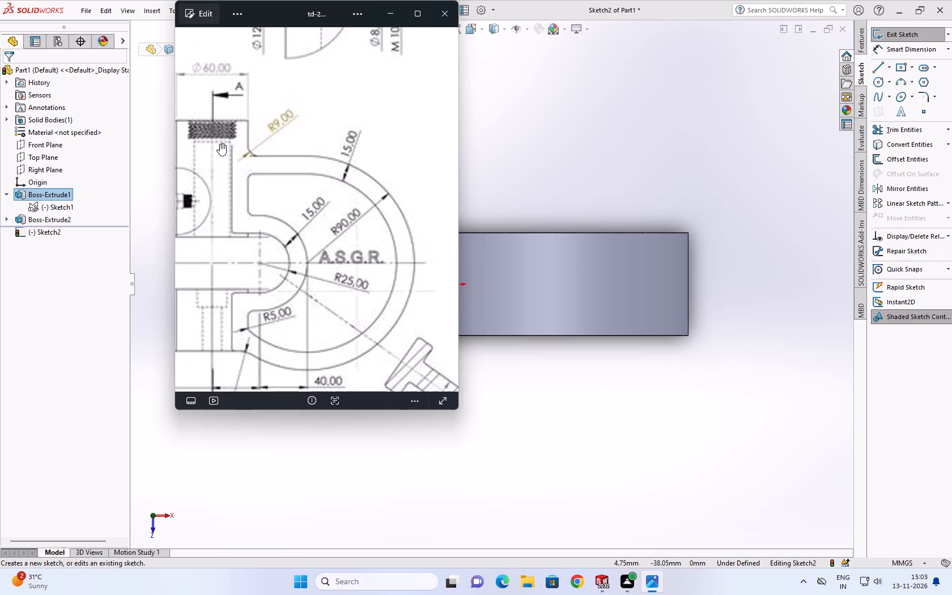
scroll(214, 144, down, 5)
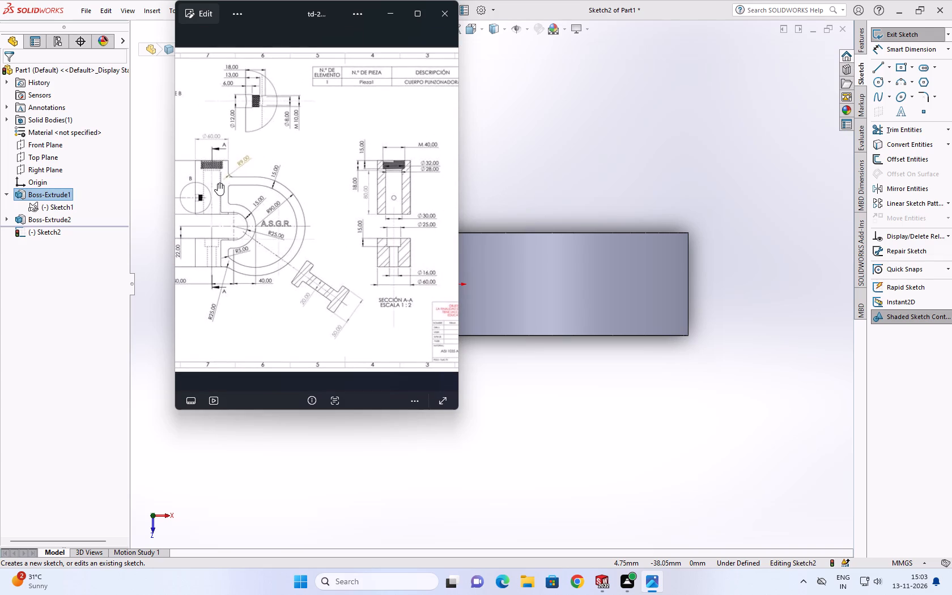
scroll(218, 183, up, 2)
scroll(219, 191, down, 1)
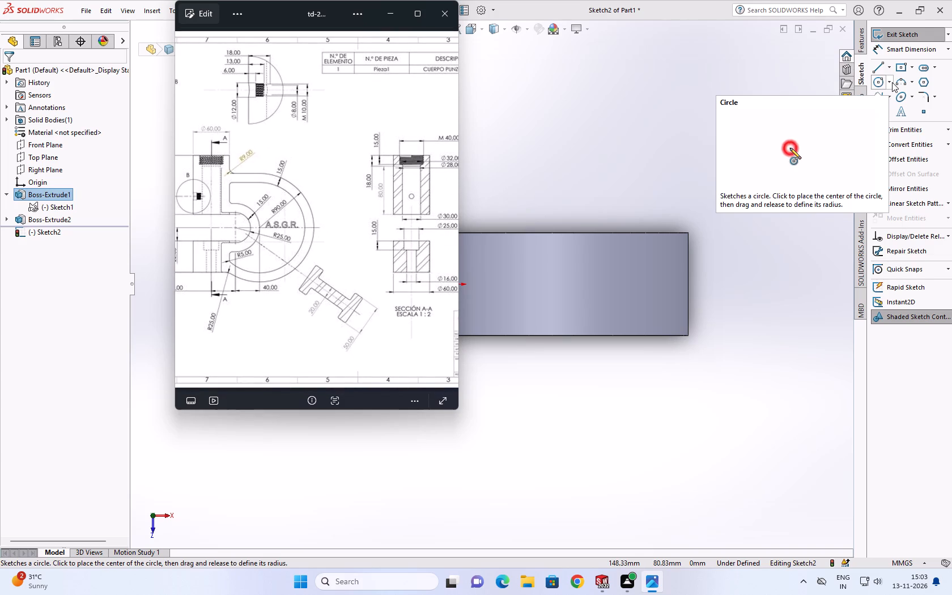
Switch back to SOLIDWORKS and draw a horizontal construction line about 46 mm long outward from the midpoint of the jaw's outer edge.
click(889, 82)
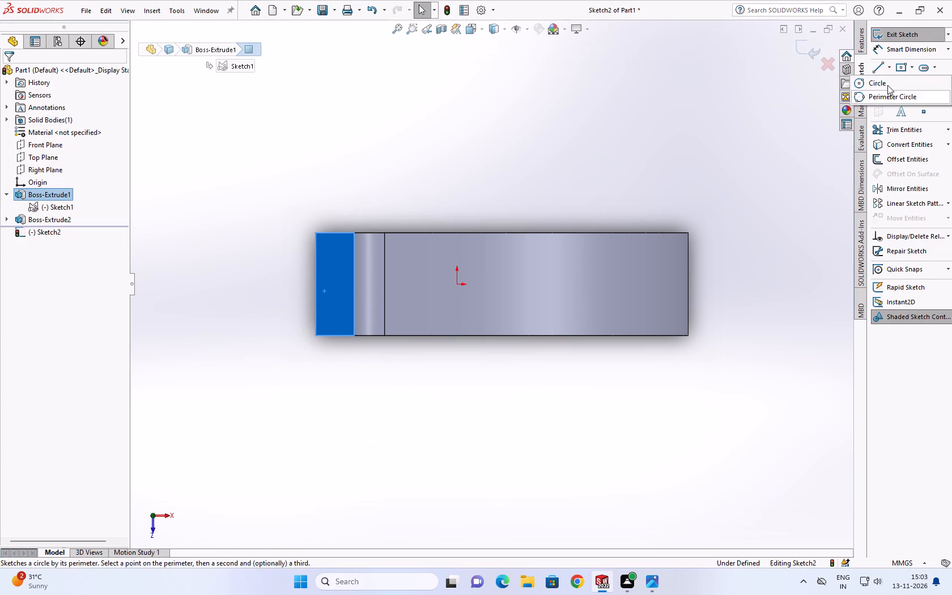
click(877, 82)
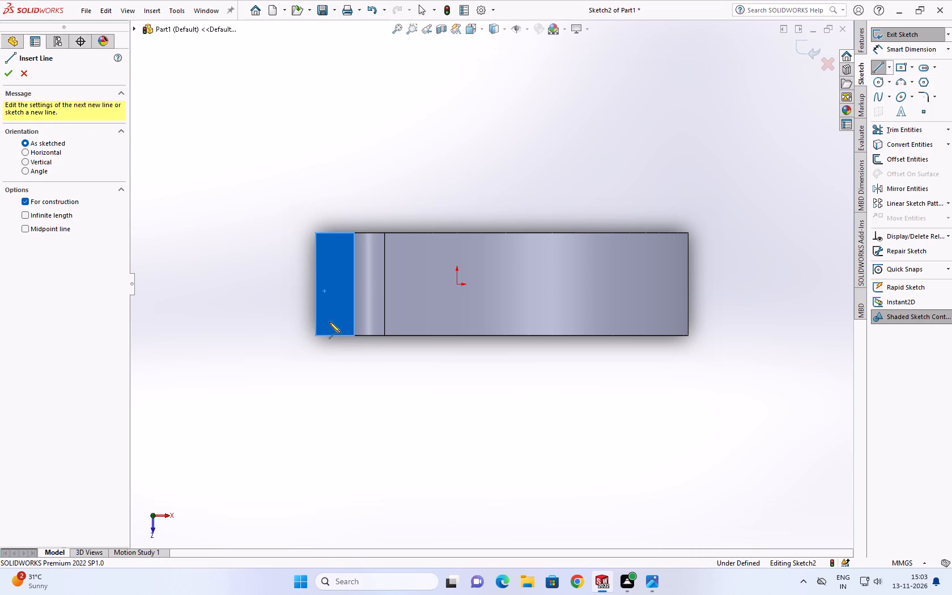
click(314, 285)
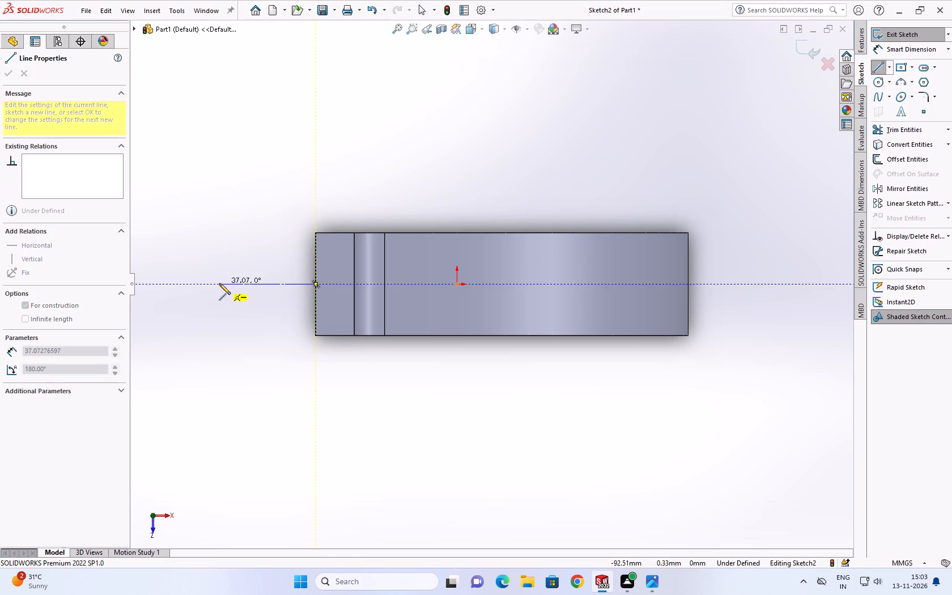
click(197, 284)
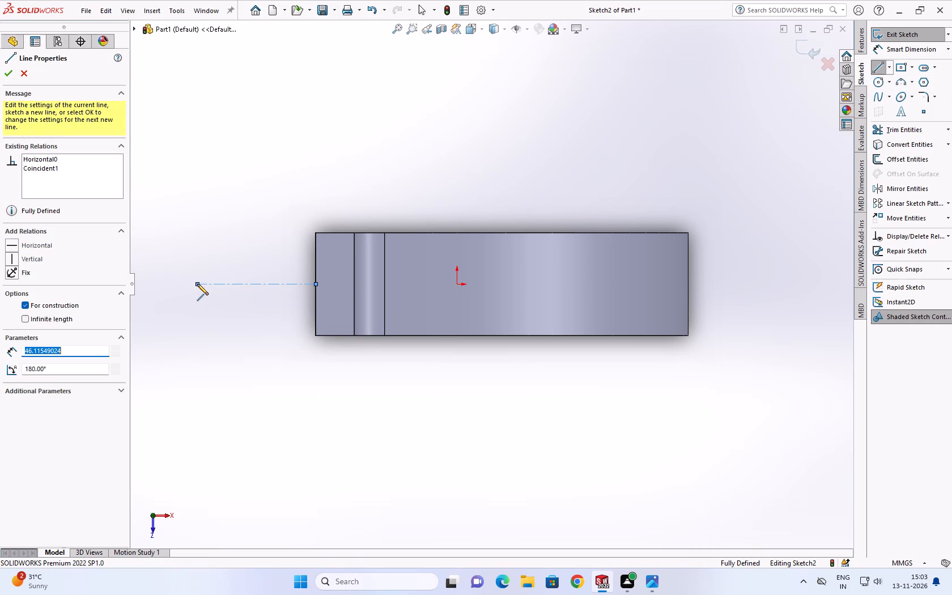
key(Escape)
Dimension the construction line and set its length to 30 mm.
click(883, 44)
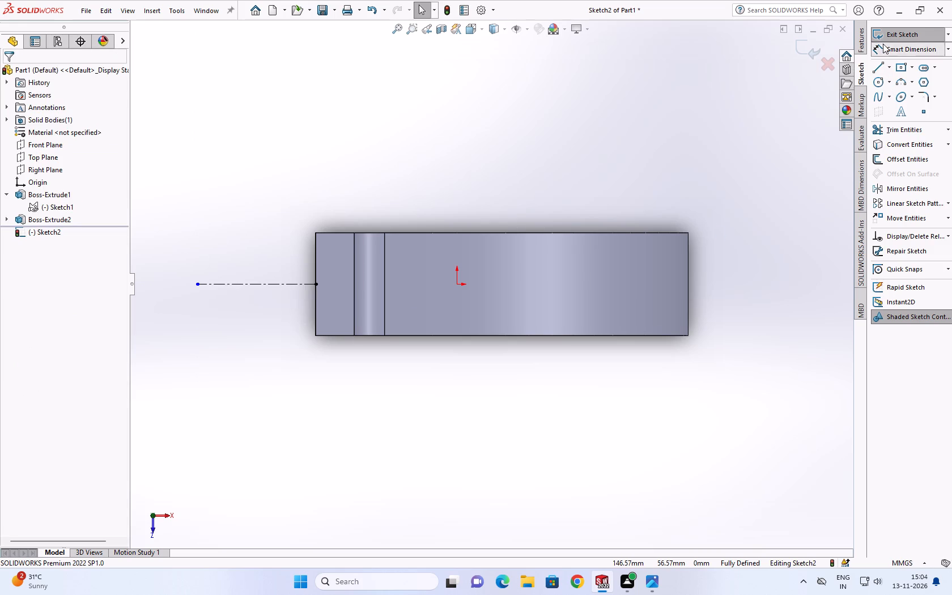
click(226, 282)
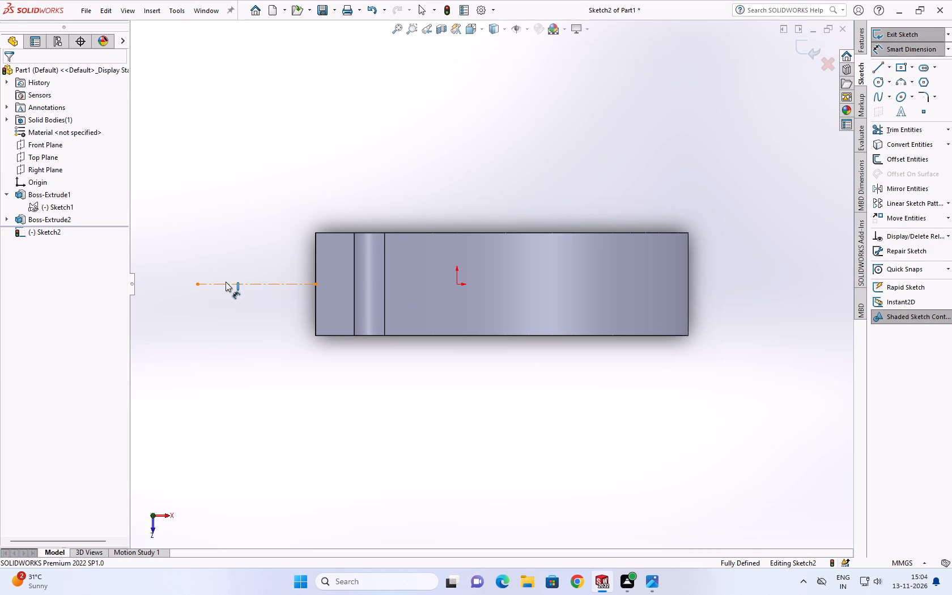
click(242, 244)
key(3)
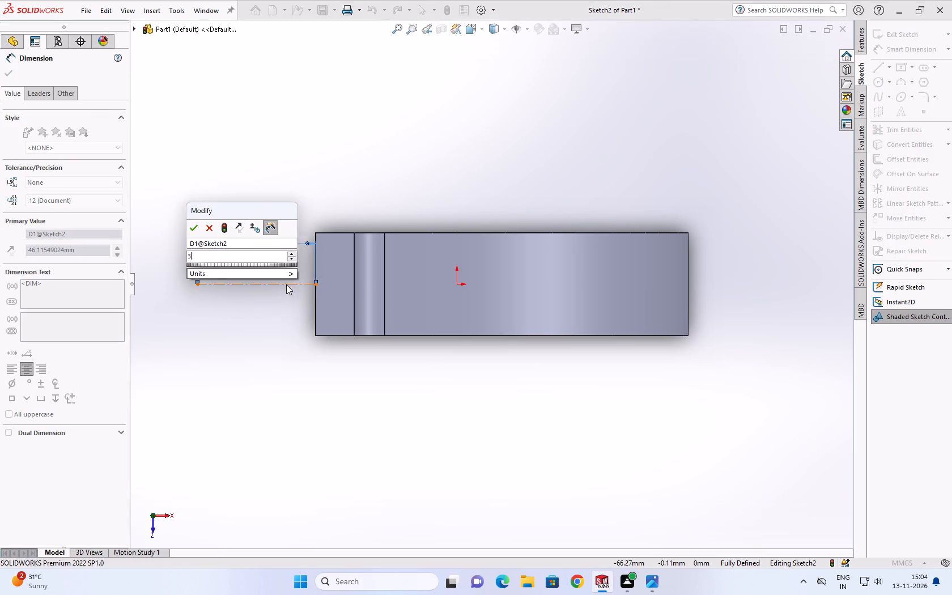
key(0)
key(Return)
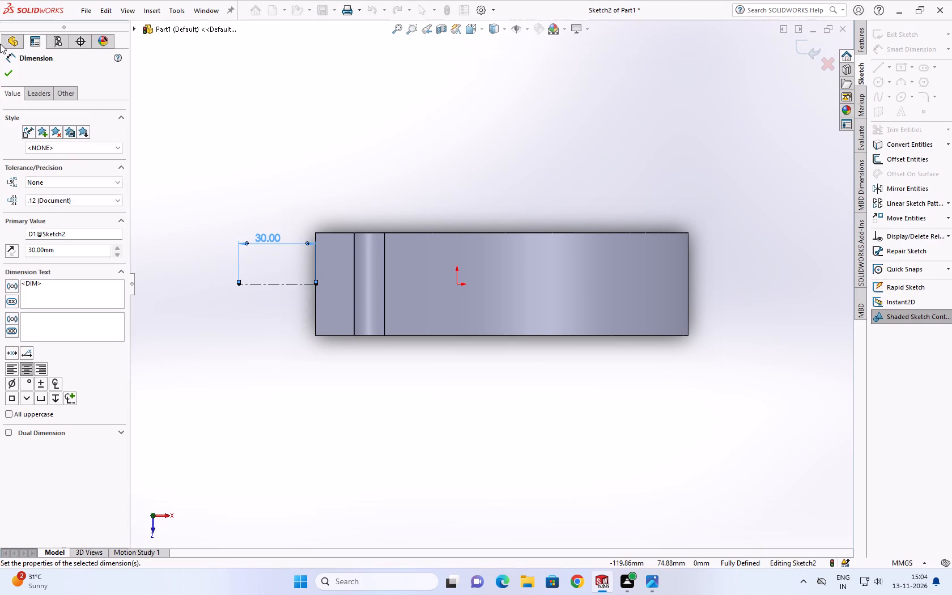
click(12, 73)
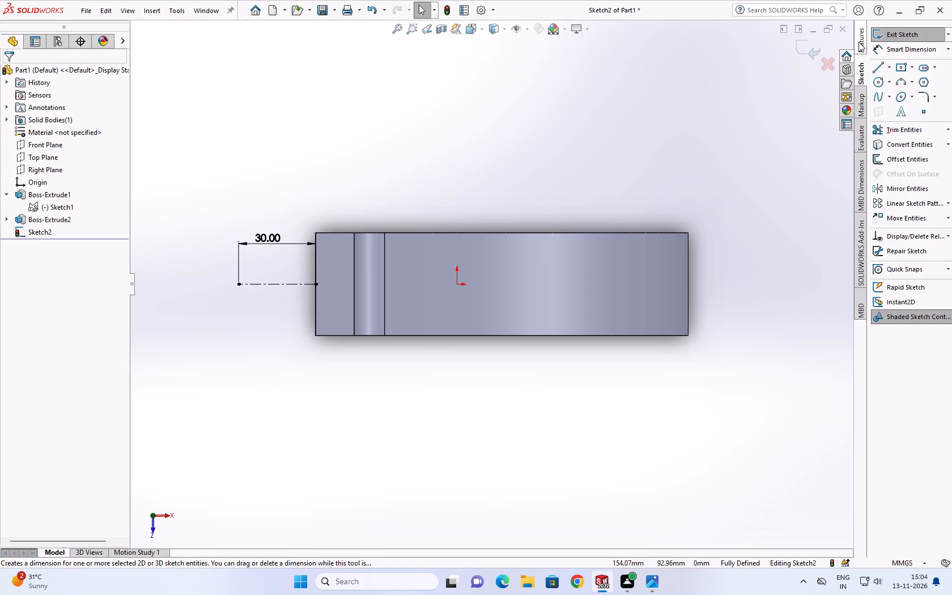
Draw two concentric circles at the construction line's free end, one reaching the jaw edge at 30 mm radius, one about 12 mm radius.
click(877, 79)
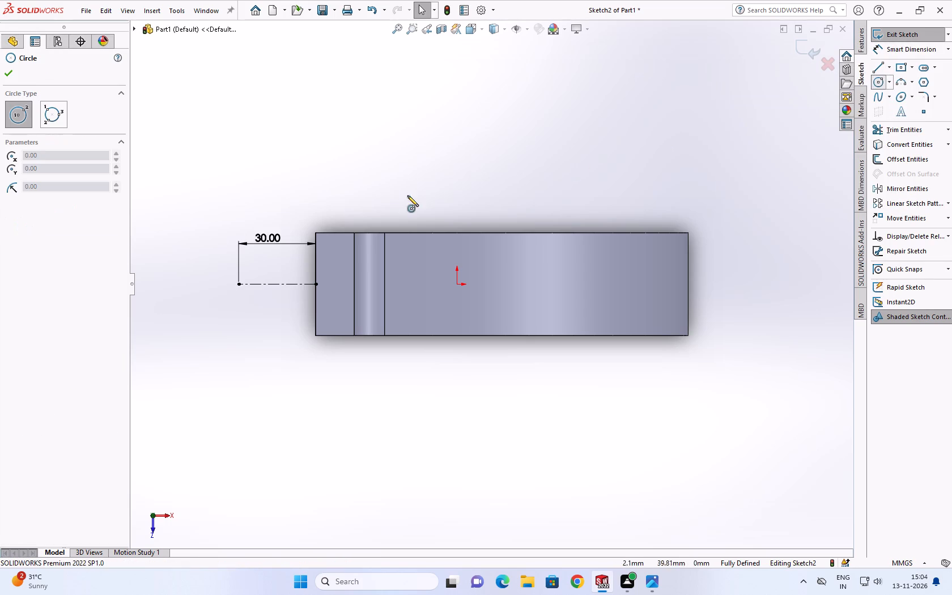
click(238, 284)
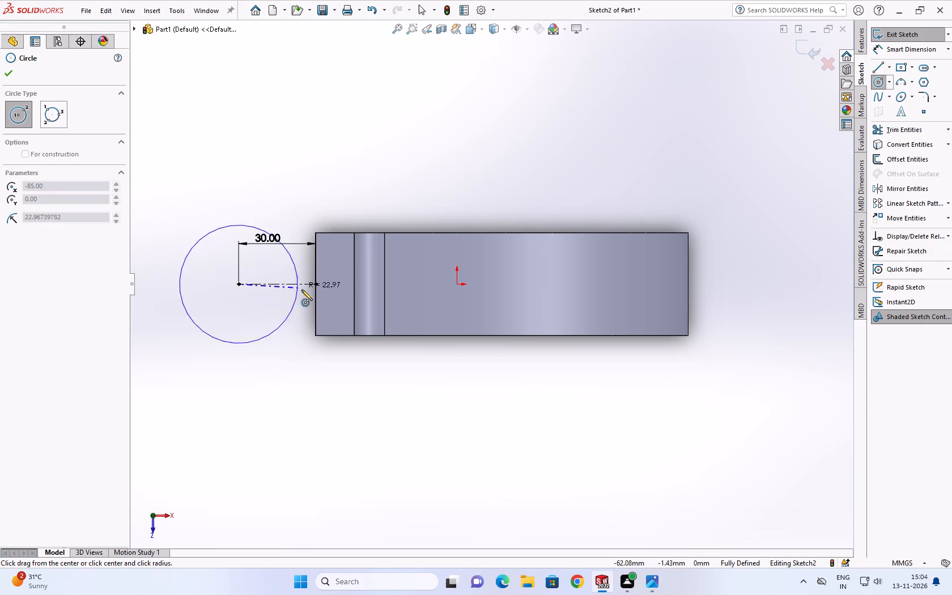
click(316, 285)
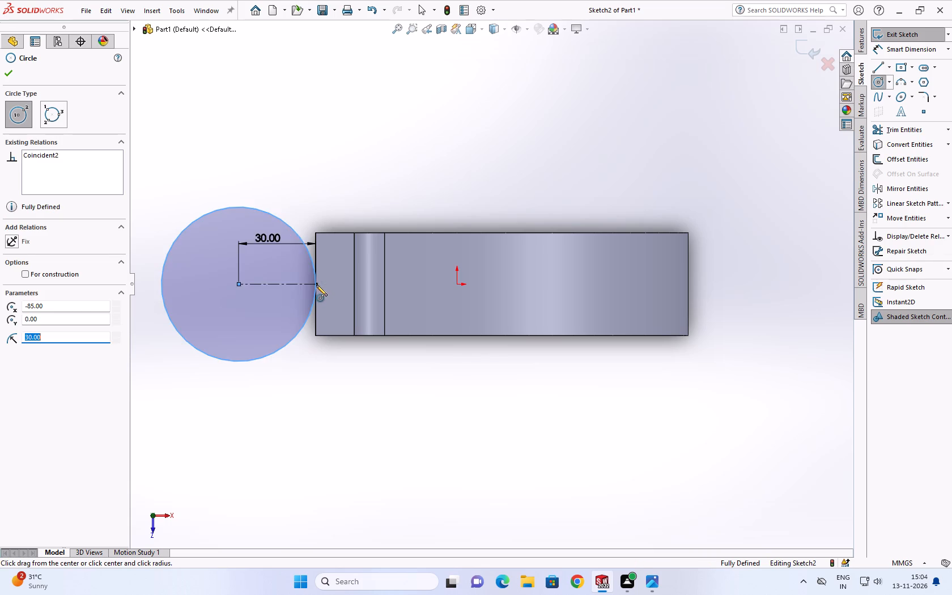
click(238, 283)
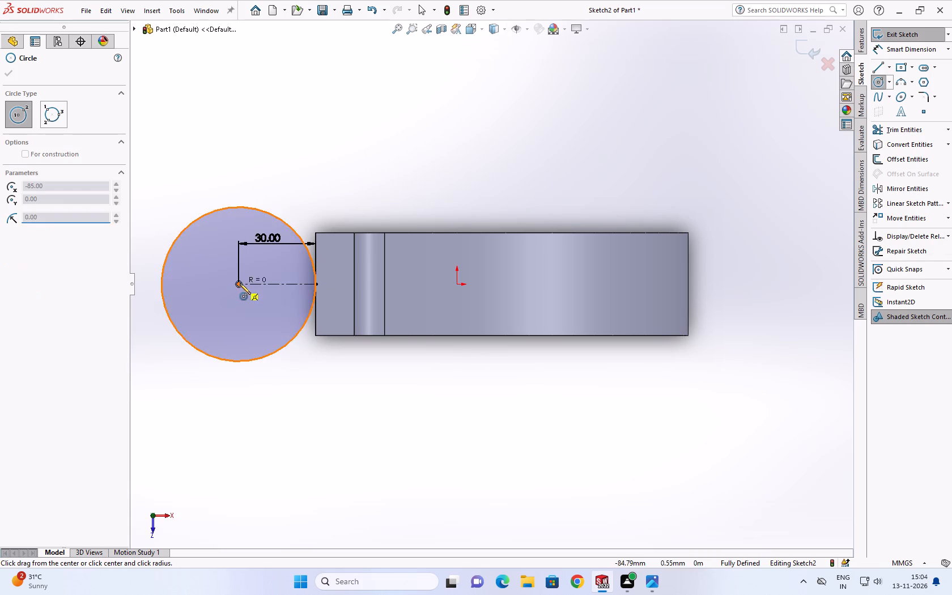
click(264, 266)
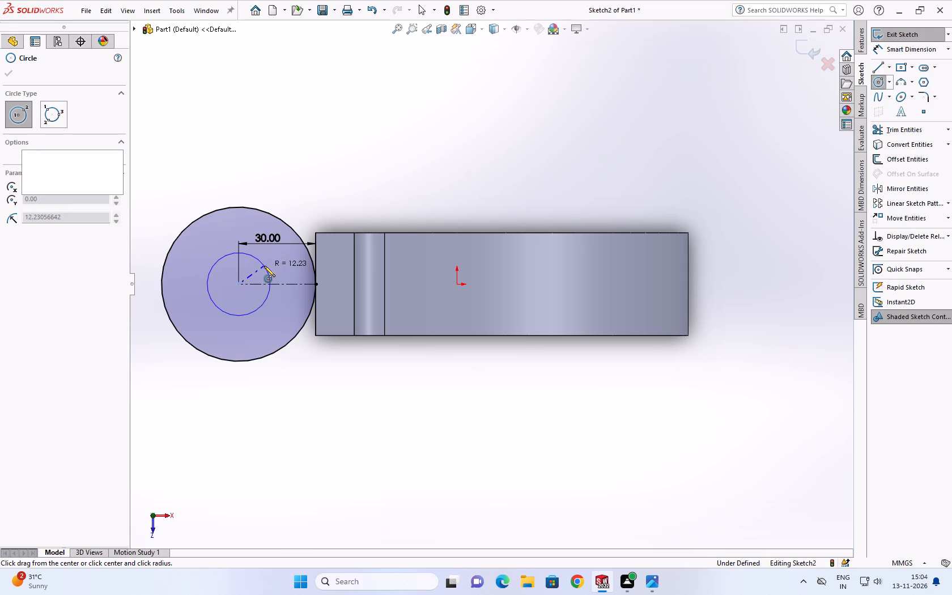
Dimension the outer circle's diameter and accept it as a driven dimension.
scroll(347, 341, down, 2)
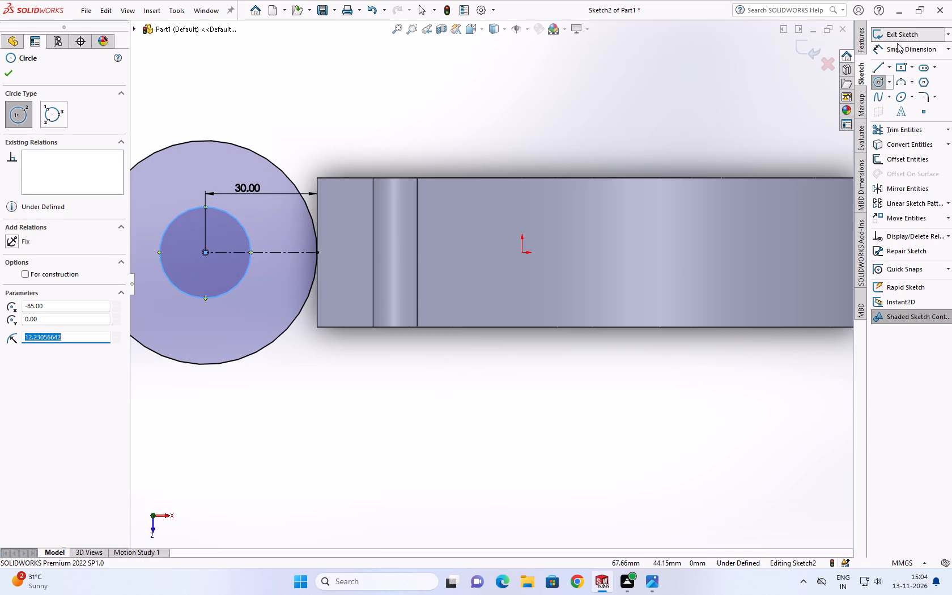
click(894, 47)
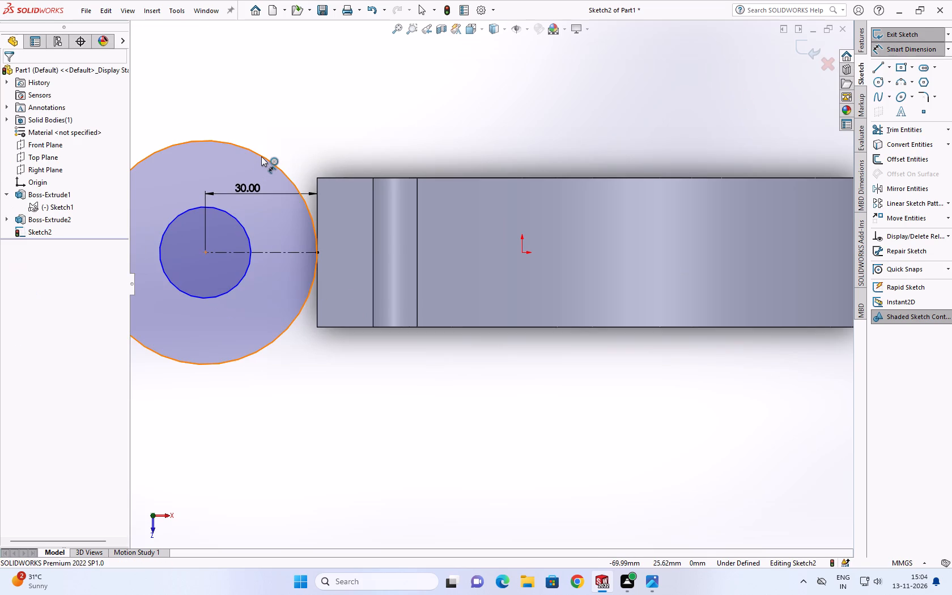
click(261, 156)
click(287, 136)
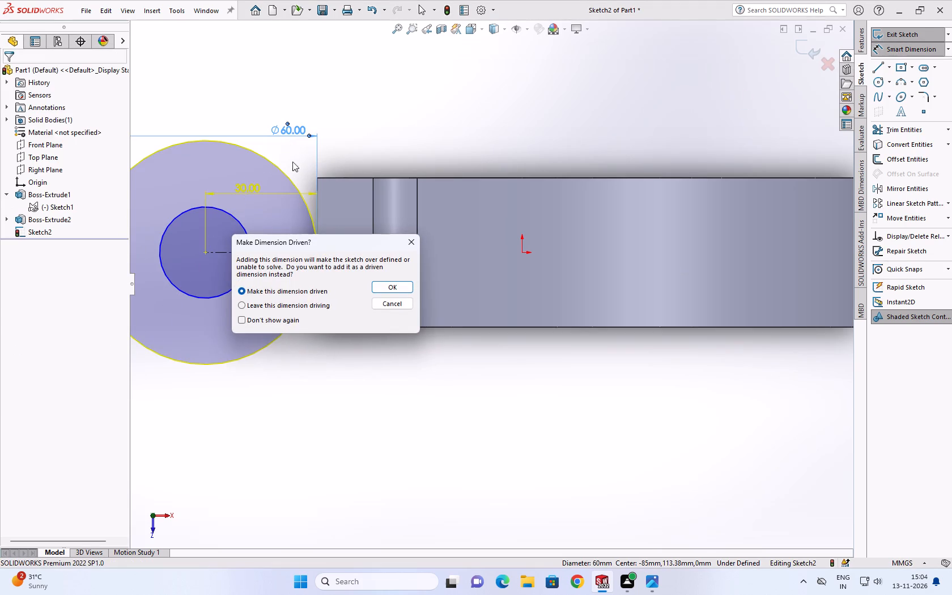
click(384, 283)
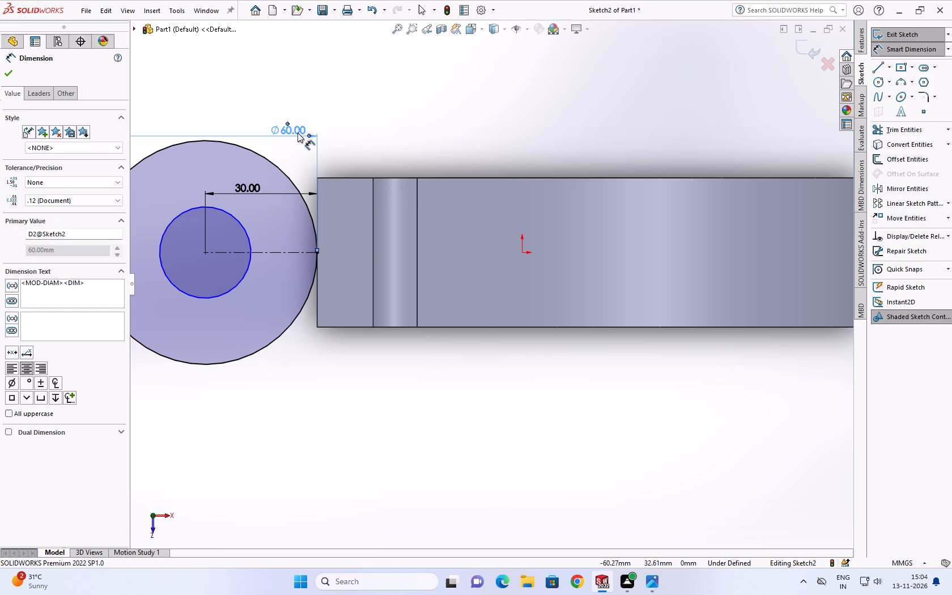
Delete the outer circle's driven diameter dimension.
key(Delete)
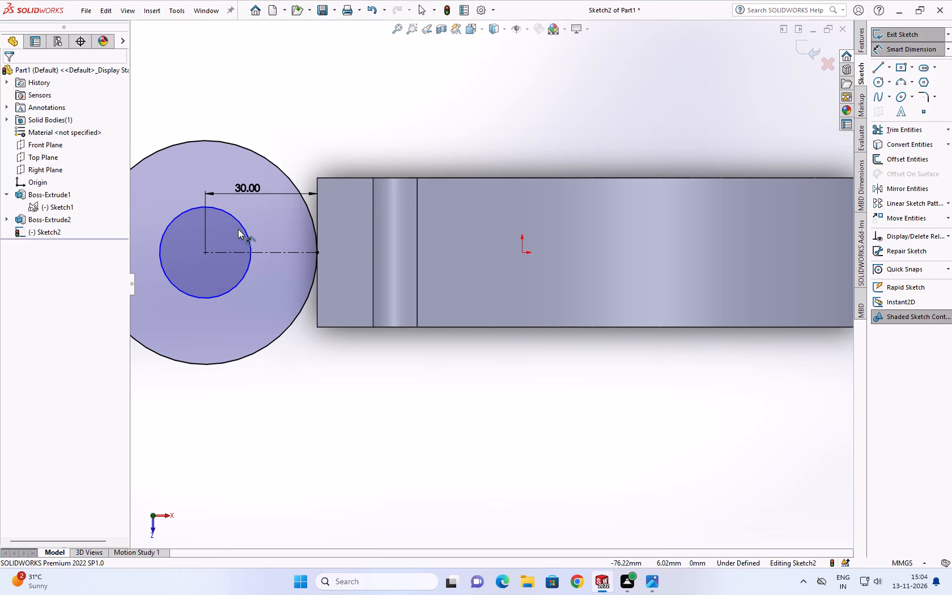
Dimension the inner circle's diameter and set it to 16 mm.
click(244, 222)
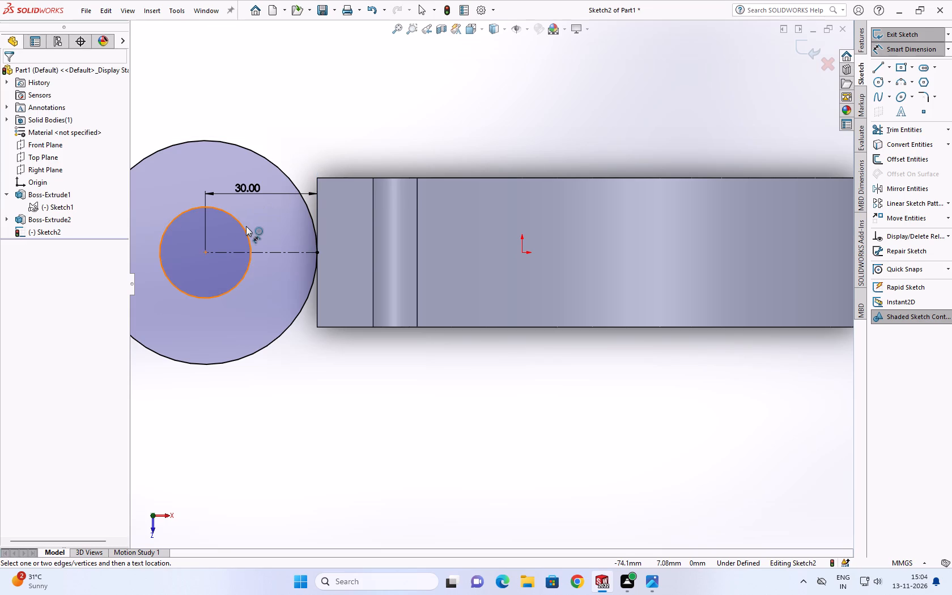
click(247, 233)
click(303, 147)
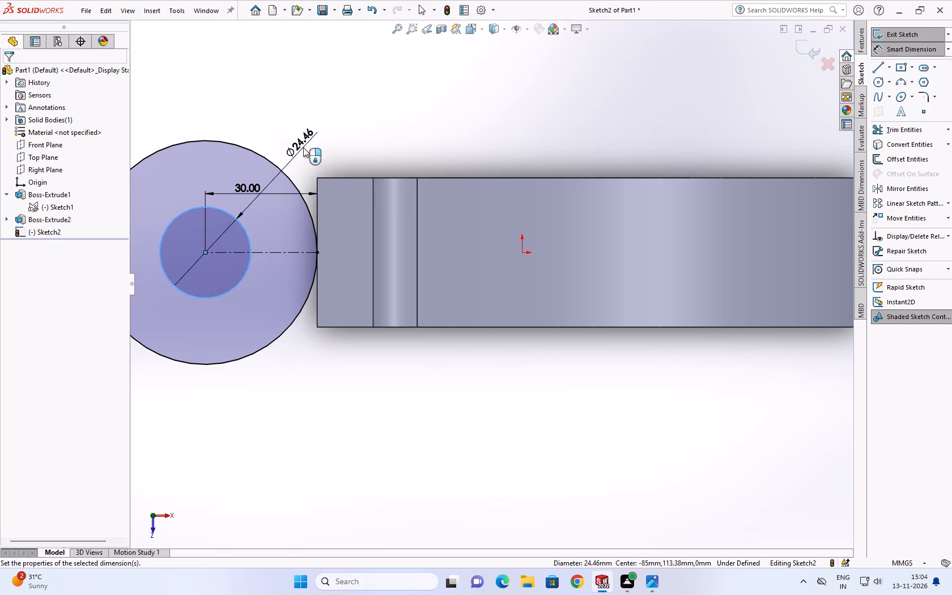
text(16)
key(Return)
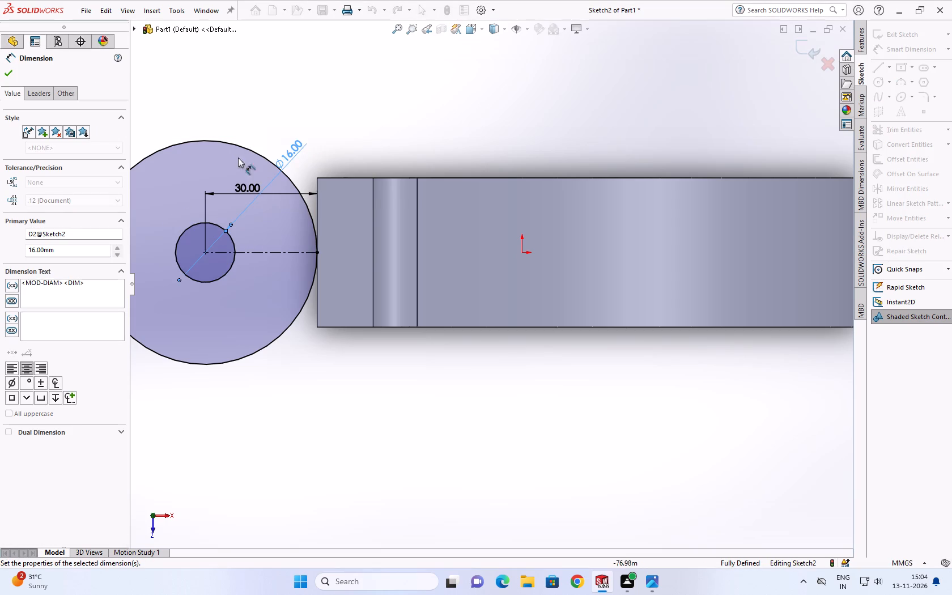
Switch to the reference drawing in Photos and examine section A-A for the upper jaw's bore diameters and depths.
scroll(235, 244, up, 2)
middle_drag(295, 275, 309, 142)
scroll(310, 140, up, 1)
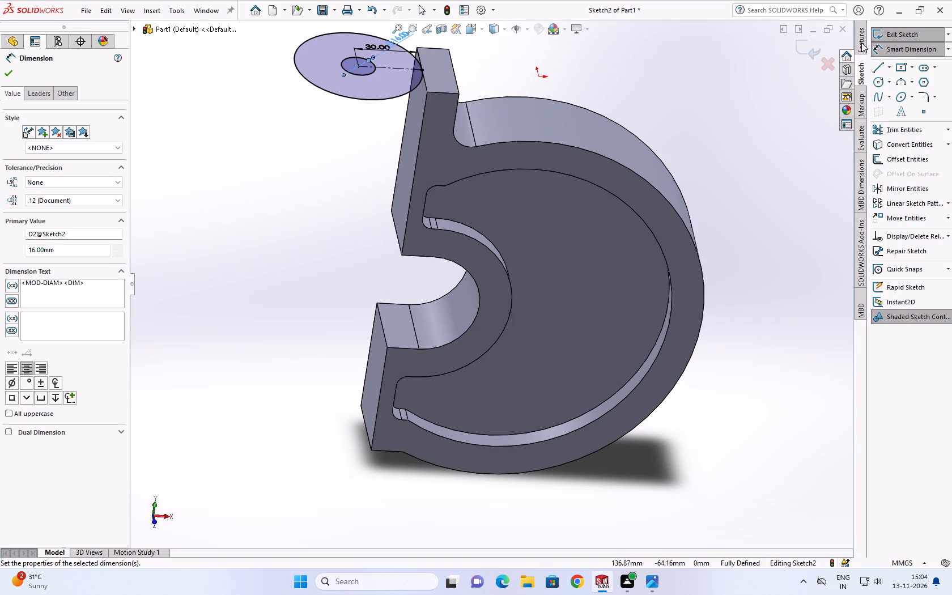
click(652, 588)
scroll(294, 134, up, 1)
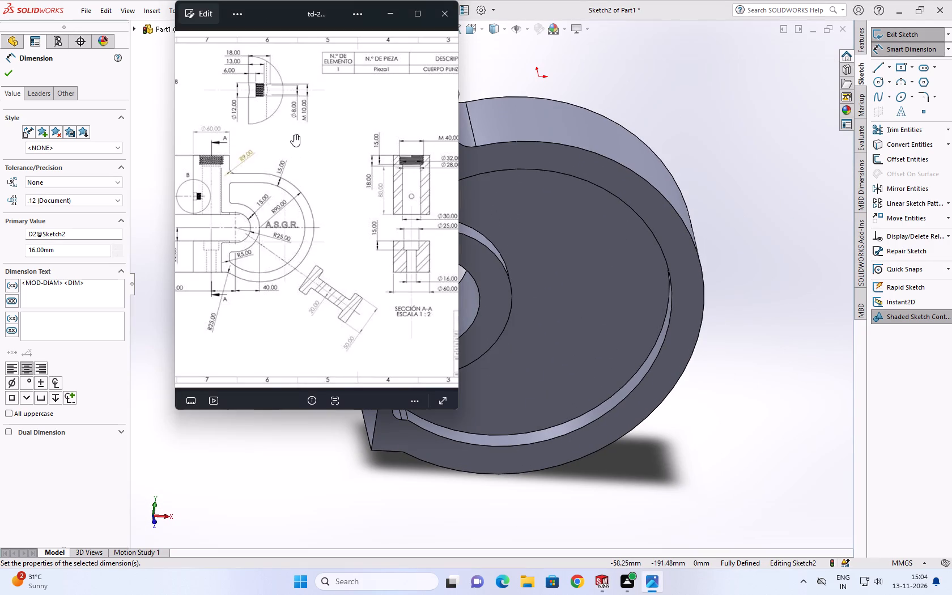
scroll(292, 143, down, 2)
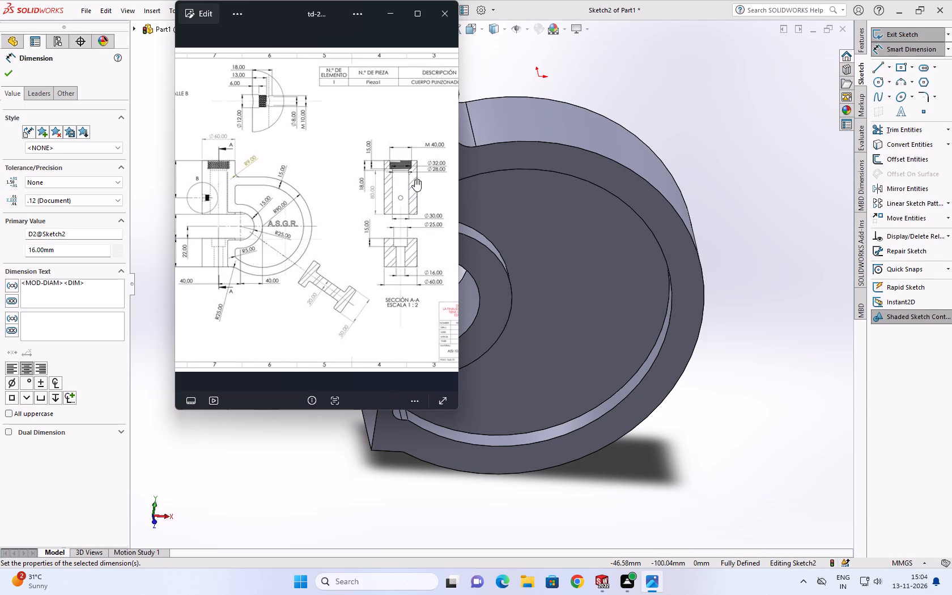
scroll(381, 212, down, 2)
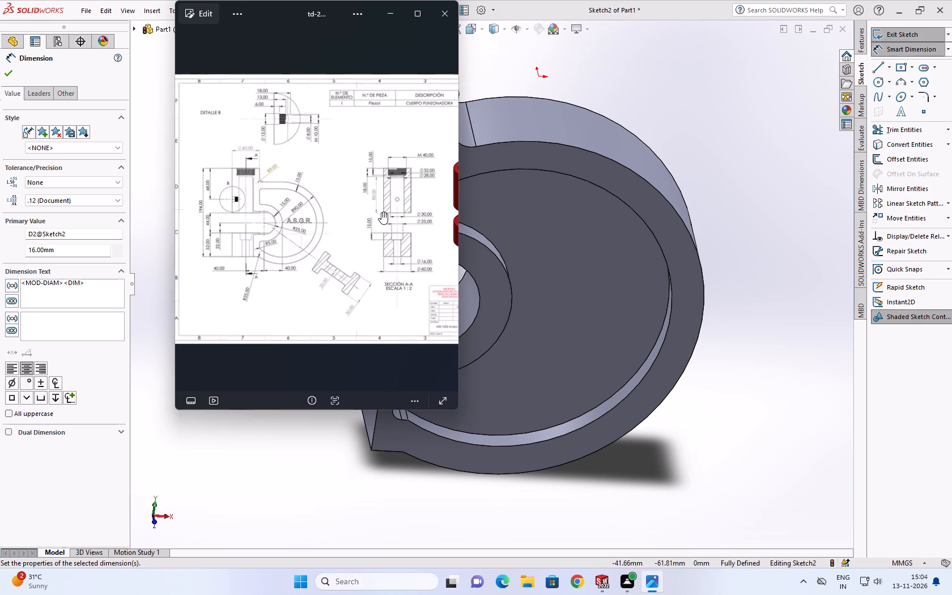
scroll(372, 198, up, 9)
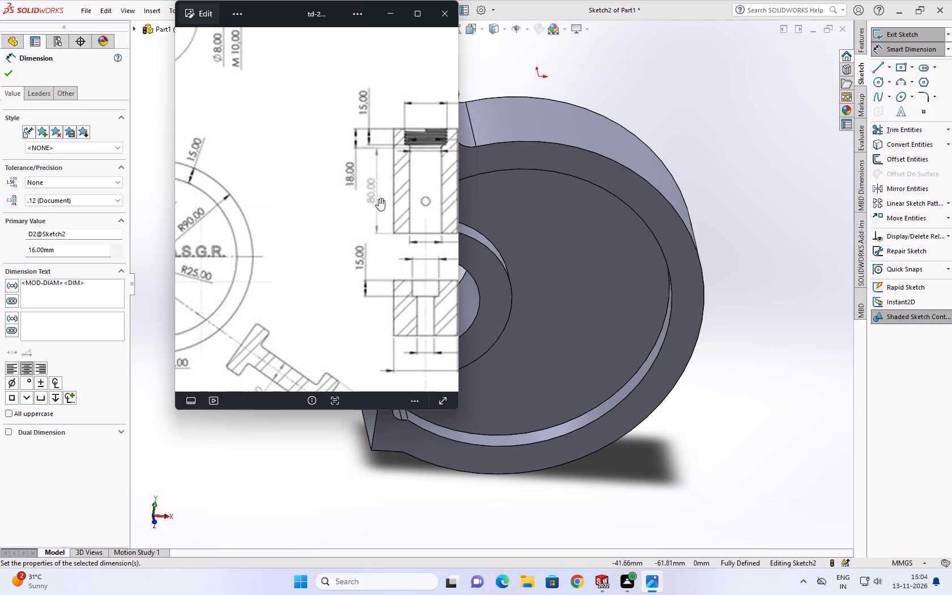
scroll(471, 173, up, 1)
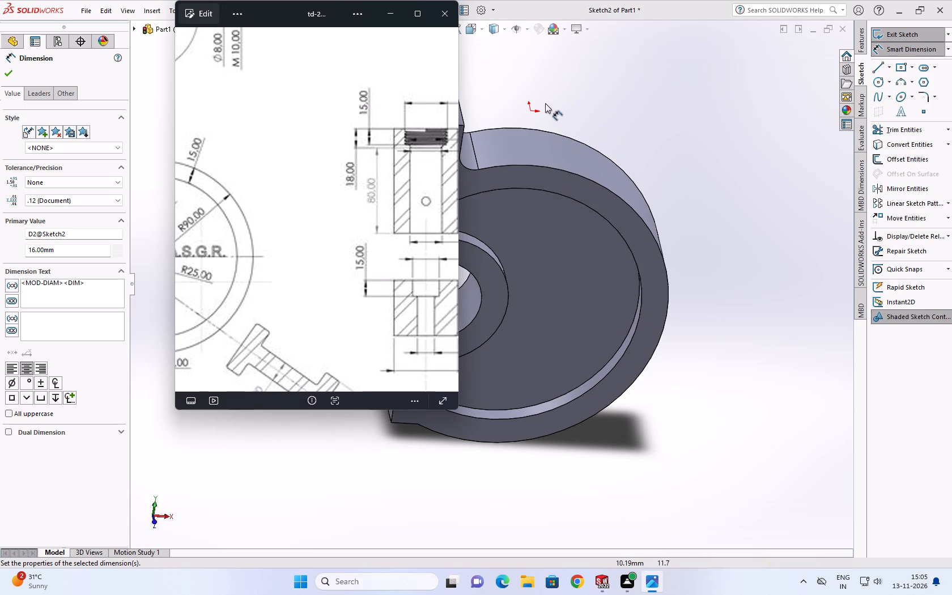
scroll(411, 178, down, 6)
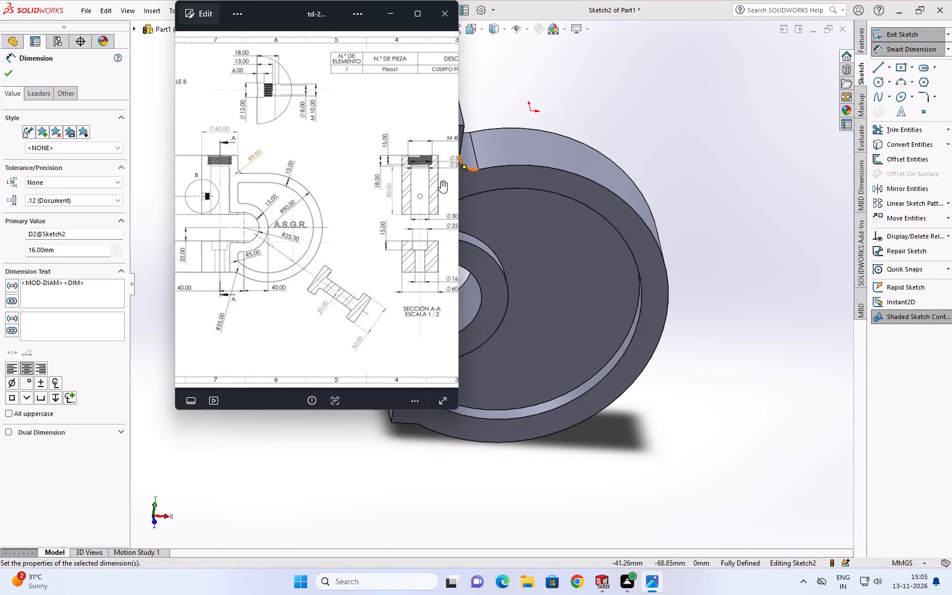
scroll(418, 193, down, 3)
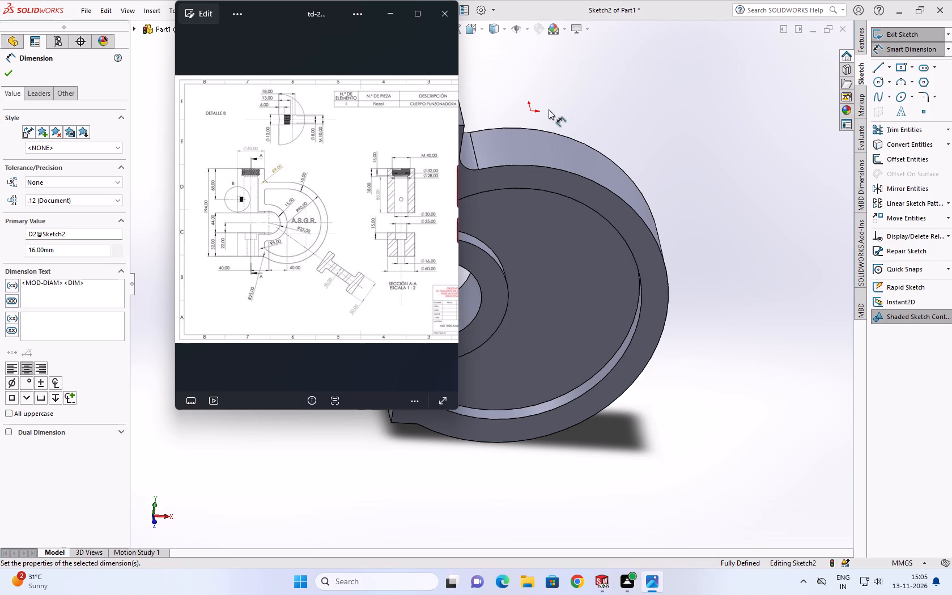
Return to SOLIDWORKS and set the inner circle's diameter to 28 mm.
click(10, 75)
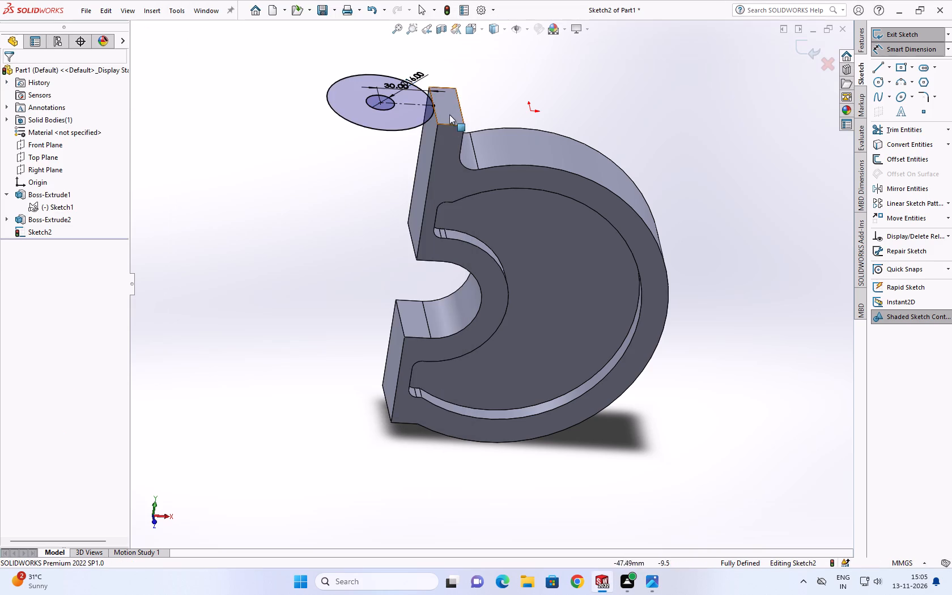
scroll(449, 114, down, 6)
double_click(408, 113)
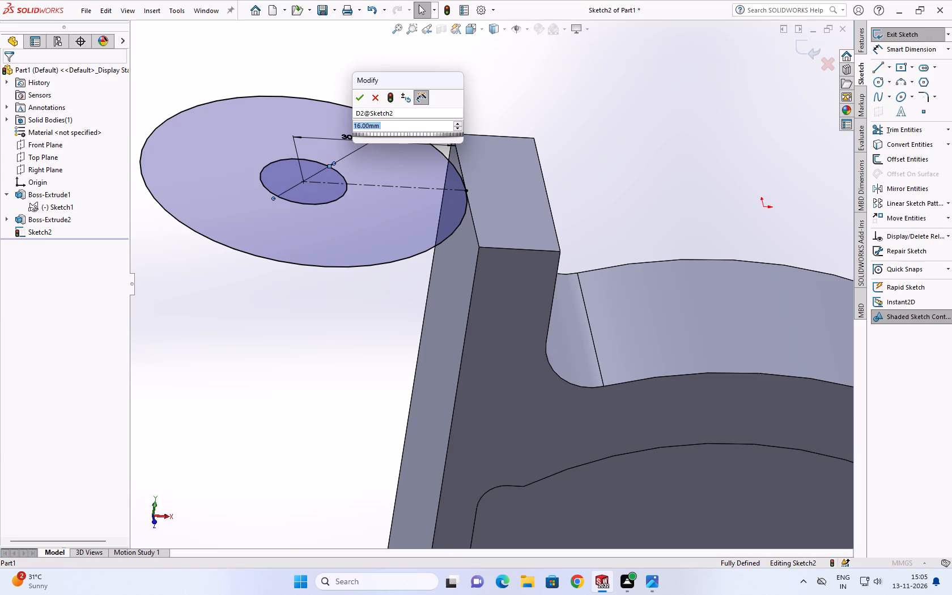
text(28)
key(Return)
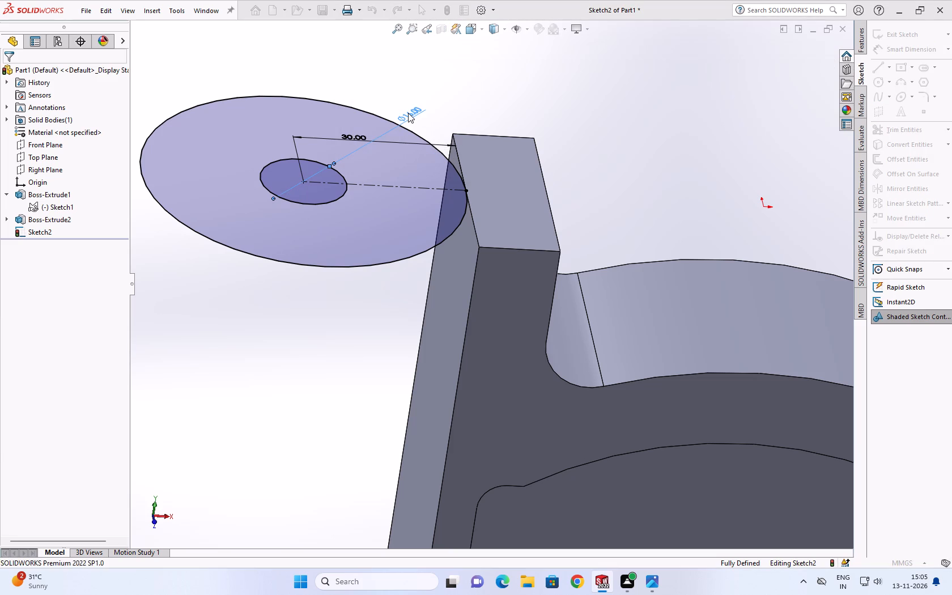
click(8, 68)
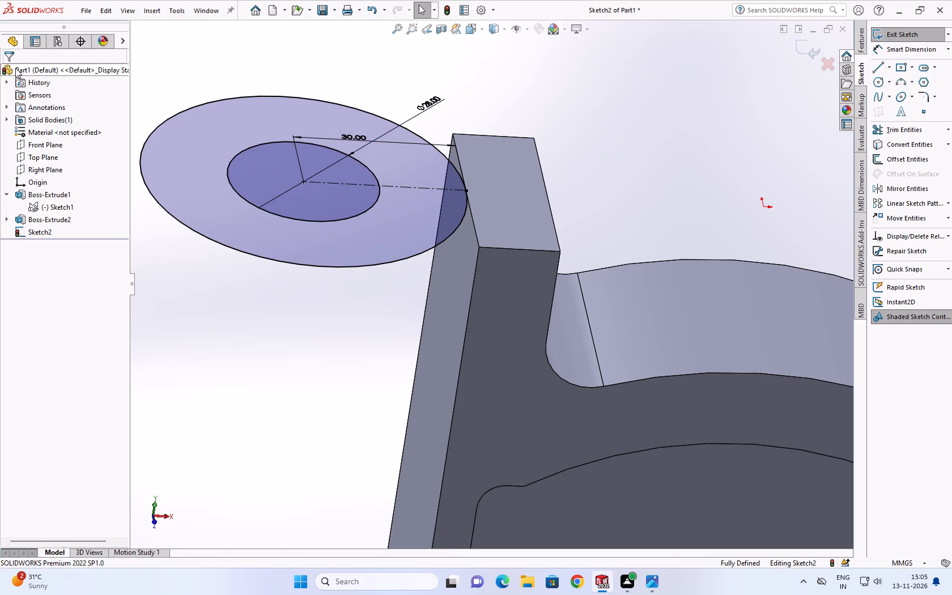
Facing the sketch plane, draw two horizontal lines about 7.6 mm long from the jaw's outer corners to the outer circle.
click(860, 45)
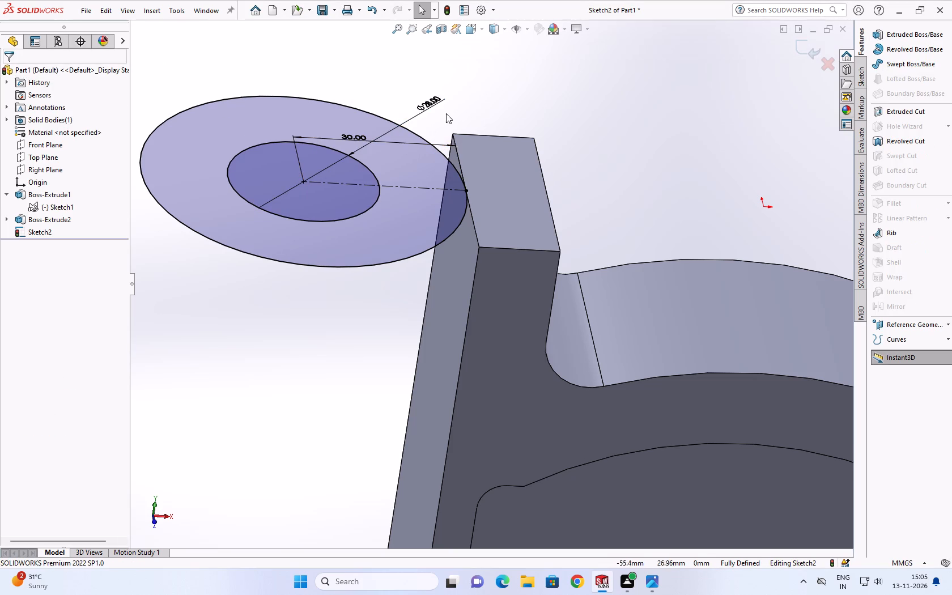
middle_drag(446, 113, 416, 156)
click(42, 228)
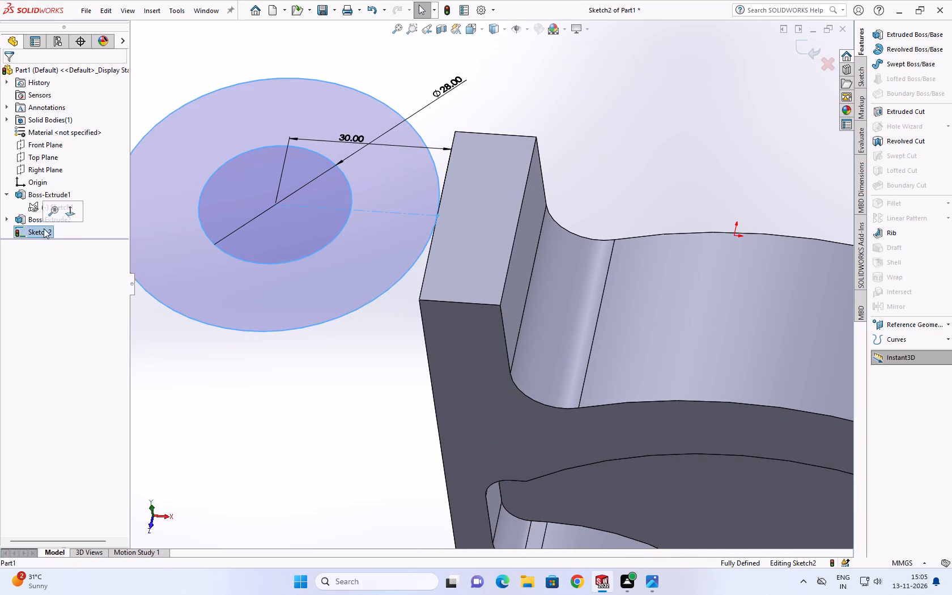
click(69, 216)
scroll(396, 245, down, 1)
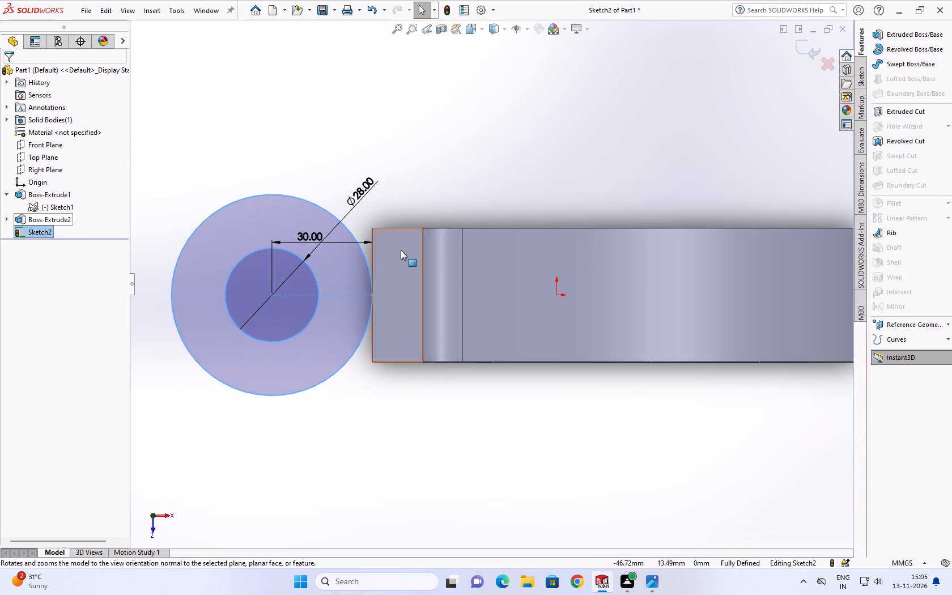
scroll(401, 250, down, 3)
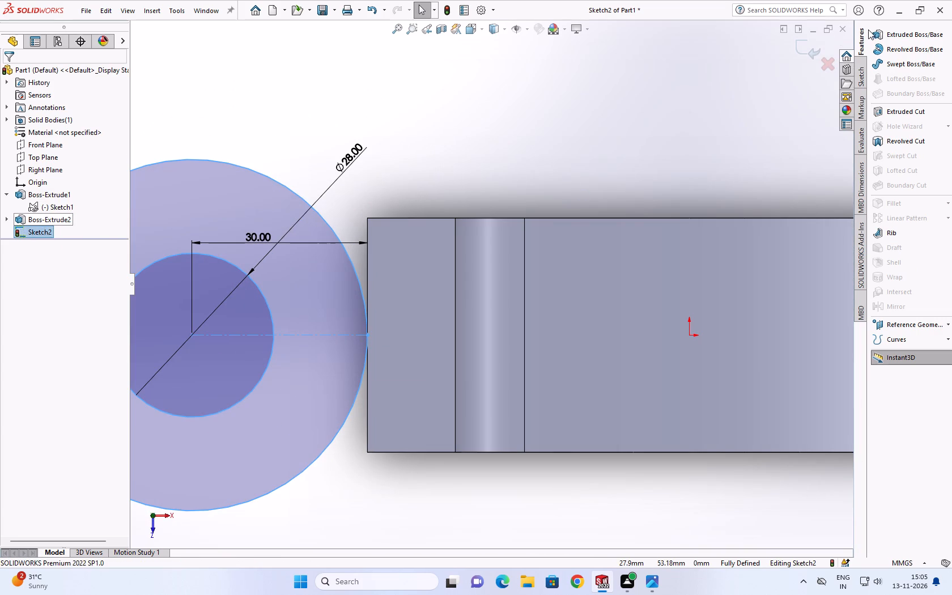
click(861, 82)
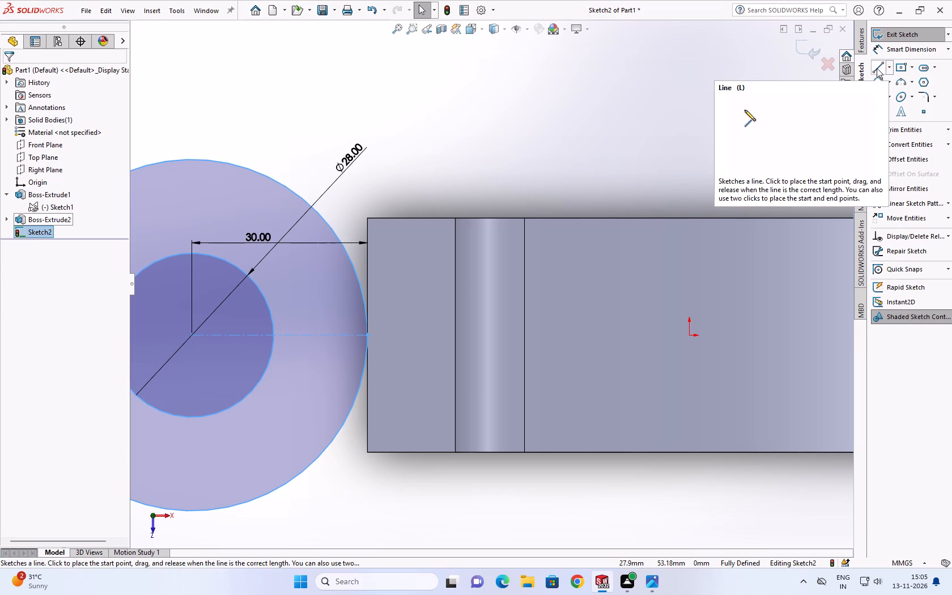
click(877, 68)
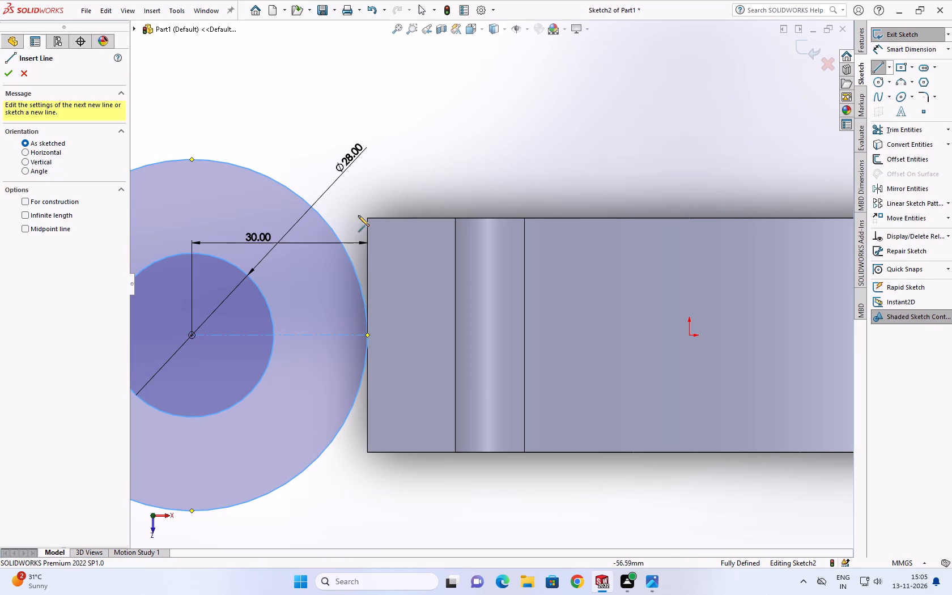
click(365, 218)
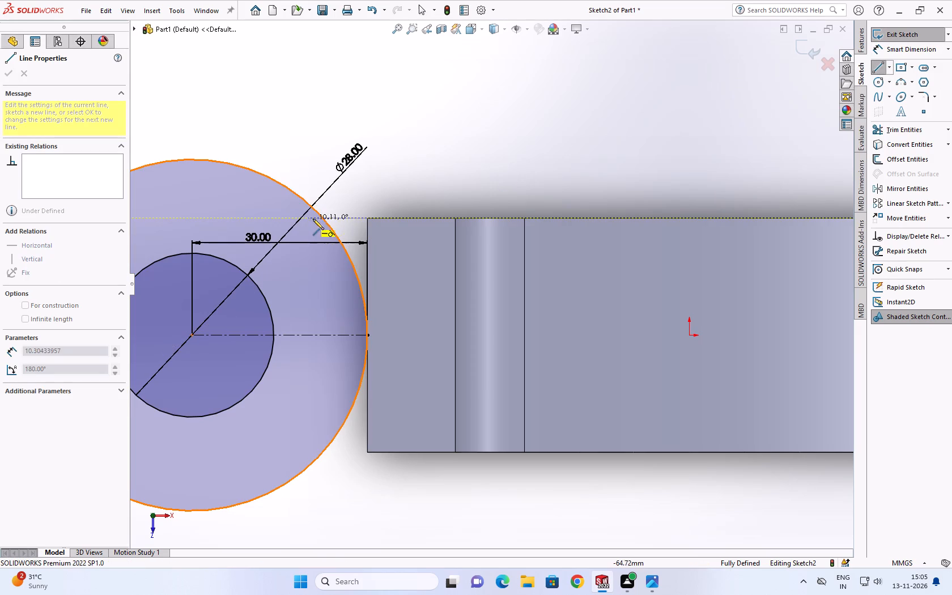
click(324, 220)
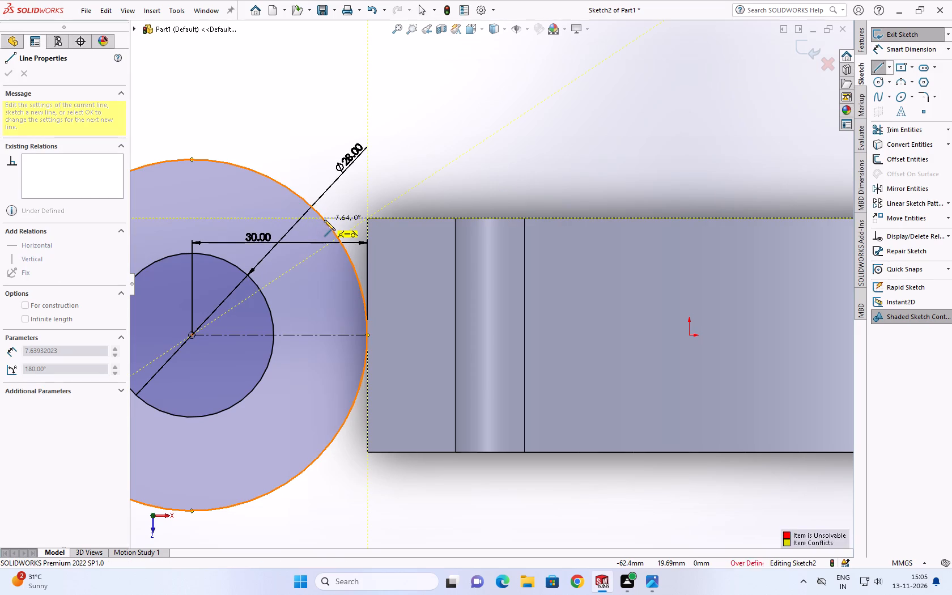
right_click(385, 277)
click(416, 297)
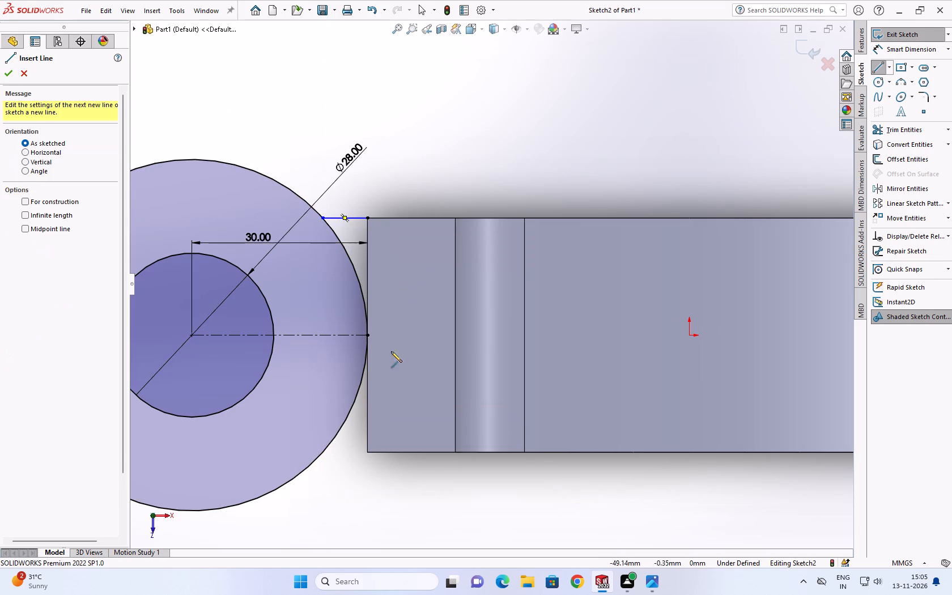
click(368, 453)
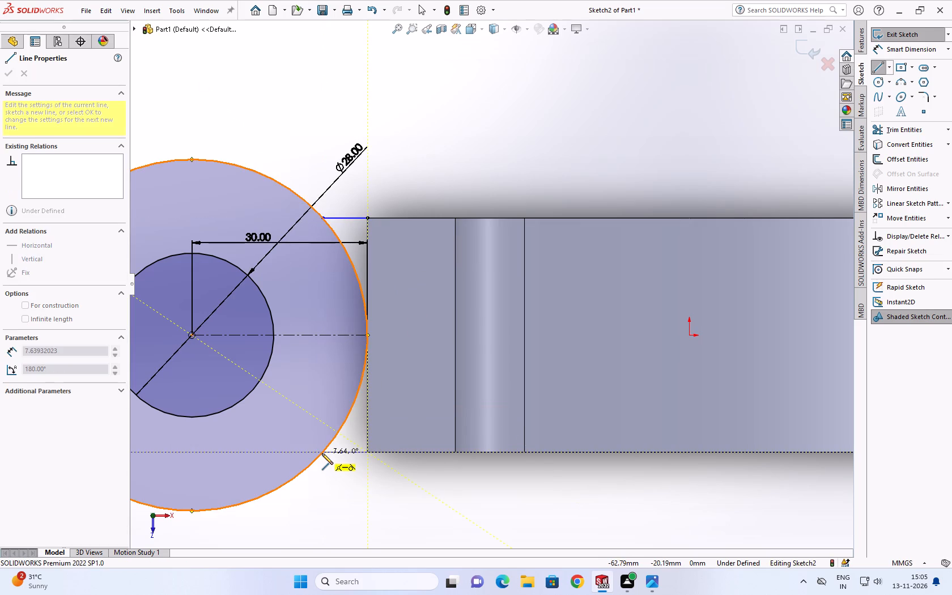
click(322, 453)
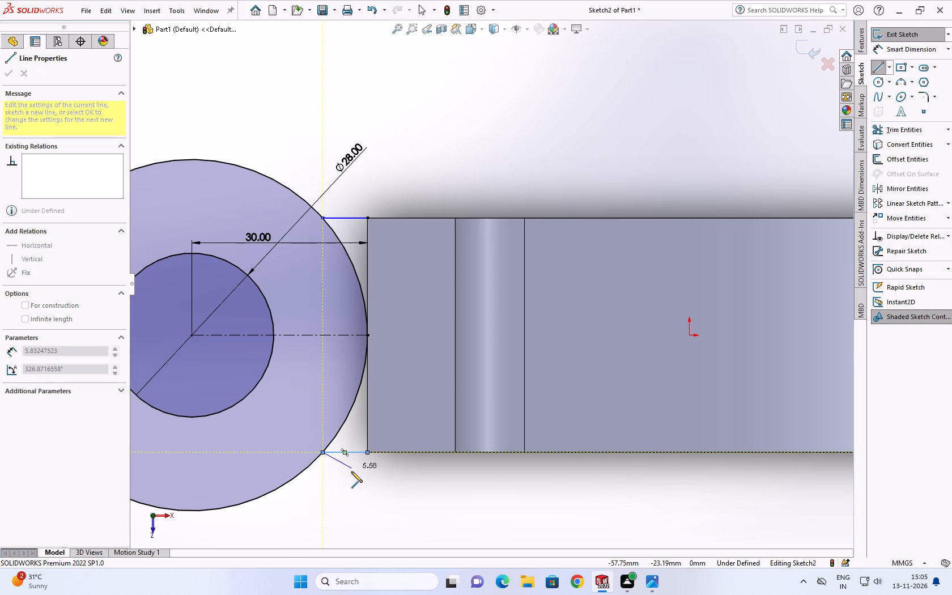
right_click(351, 471)
click(388, 473)
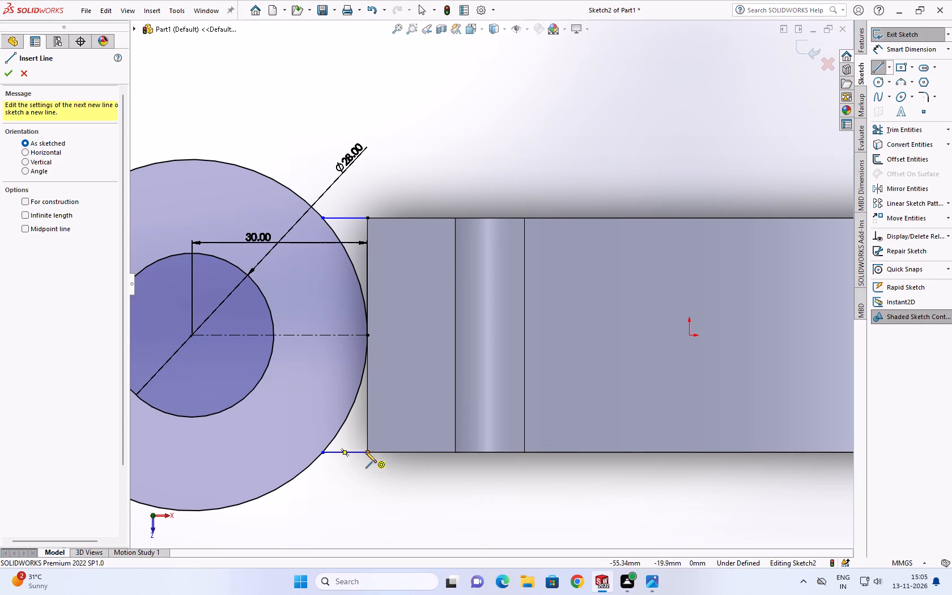
Draw a 40 mm vertical line along the jaw's outer edge, joining the two horizontal lines' corner ends.
click(366, 453)
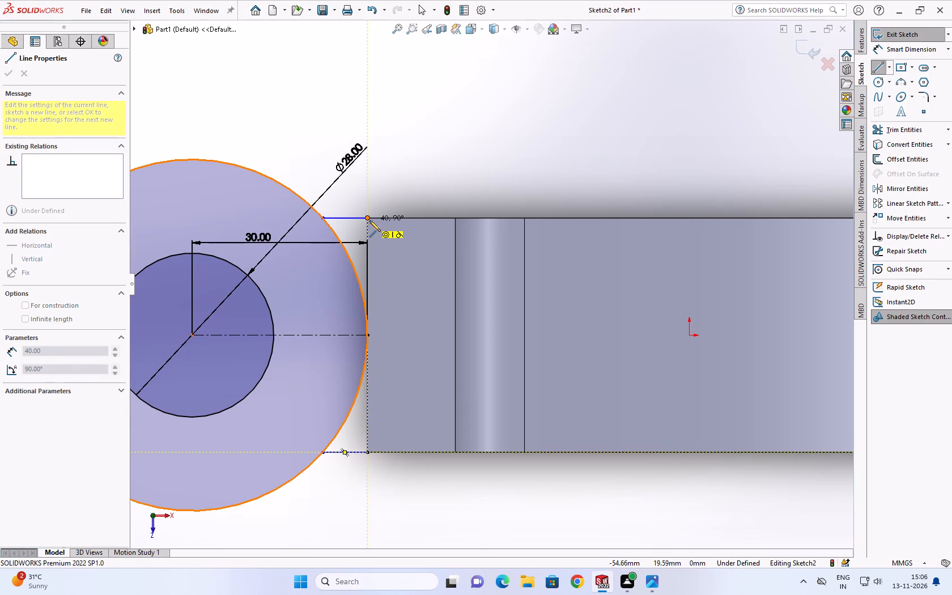
click(369, 220)
scroll(369, 220, down, 2)
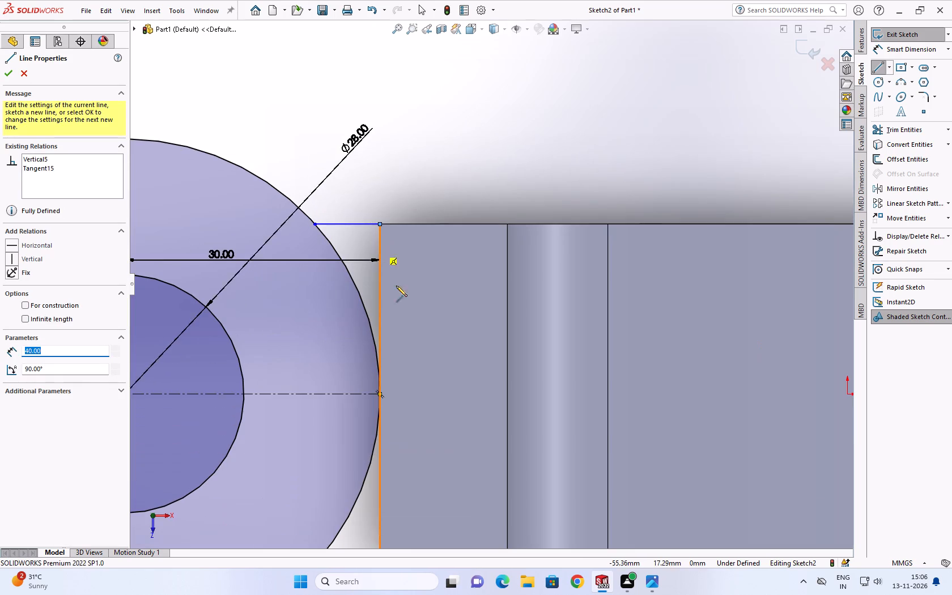
right_click(439, 360)
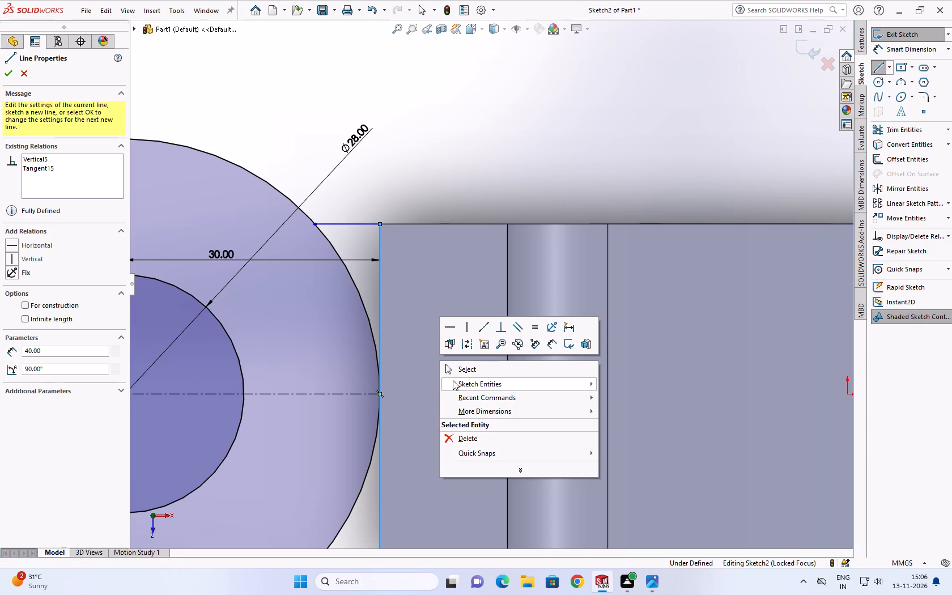
click(452, 375)
Start a Boss-Extrude of the upper jaw sketch, picking the ring and the two small corner regions as contours.
scroll(415, 416, up, 5)
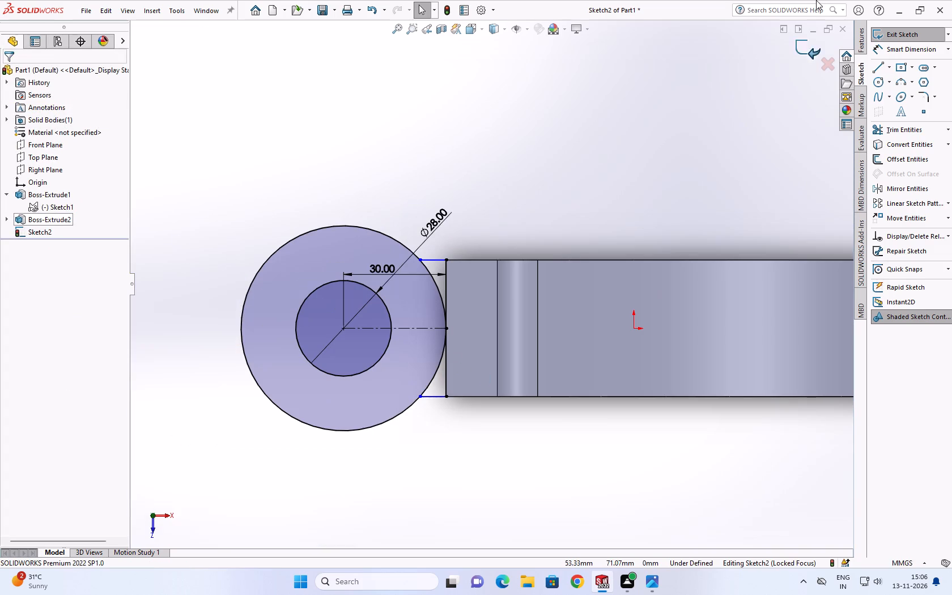
click(861, 46)
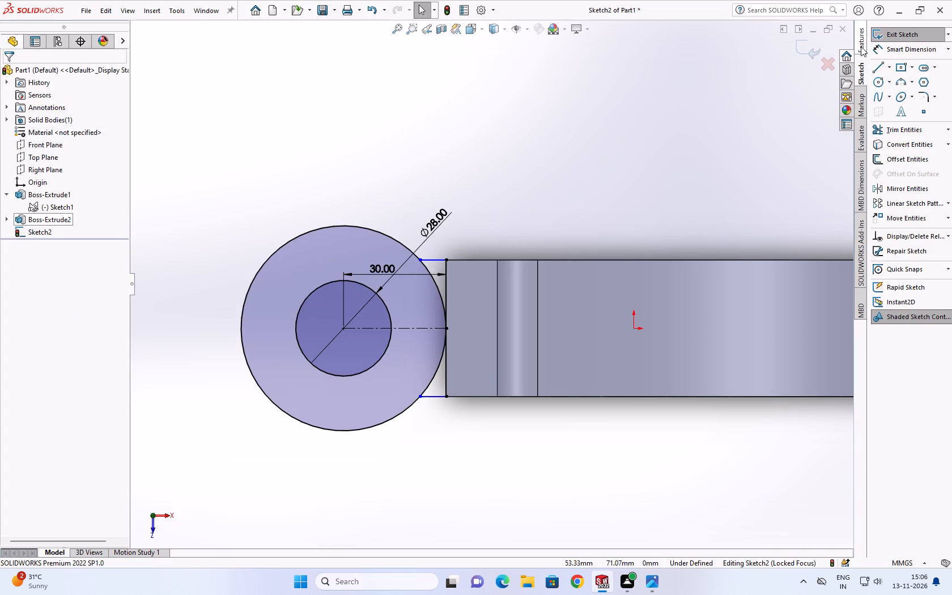
click(881, 40)
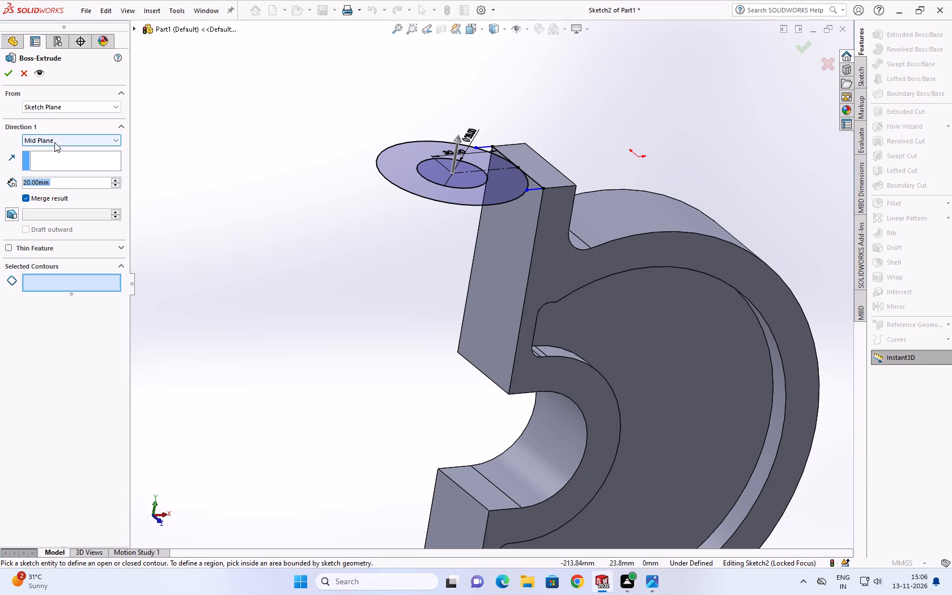
click(79, 284)
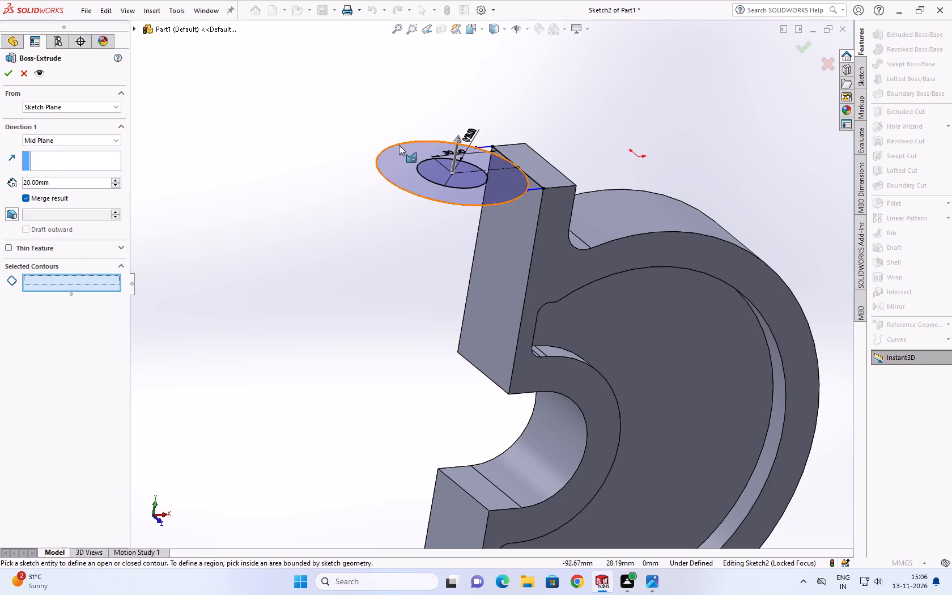
click(403, 158)
scroll(542, 196, down, 4)
middle_drag(523, 180, 520, 183)
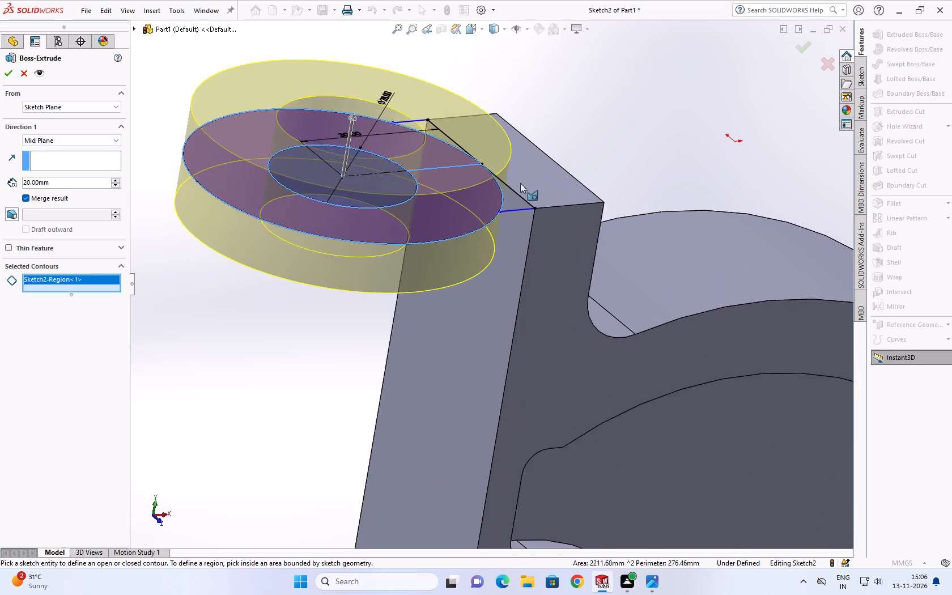
middle_drag(520, 183, 500, 209)
click(377, 299)
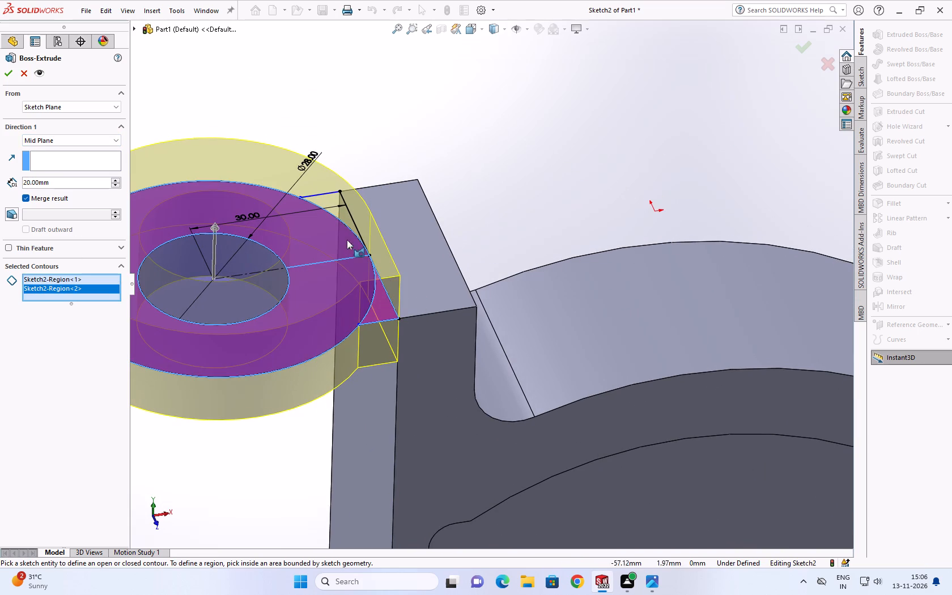
click(337, 200)
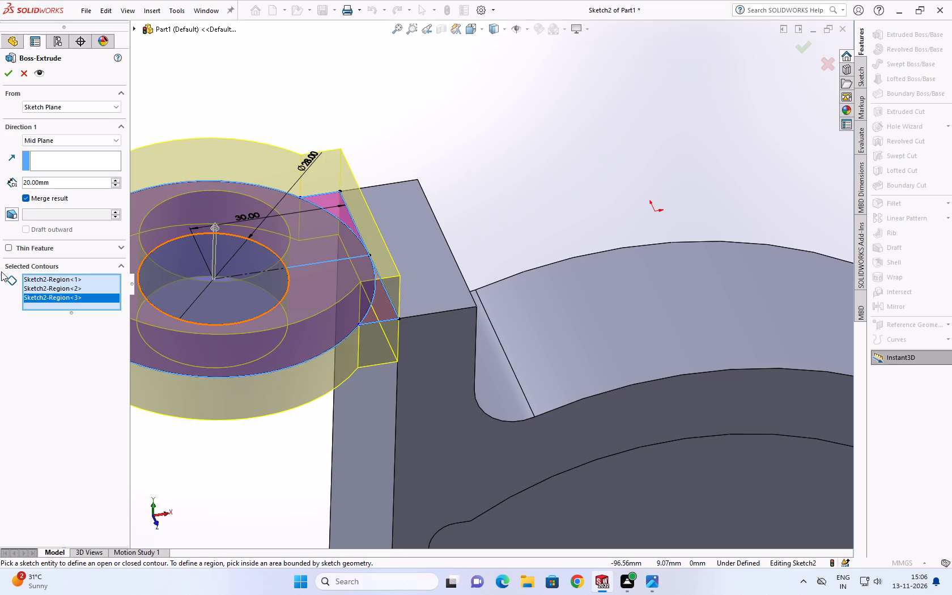
scroll(402, 346, up, 2)
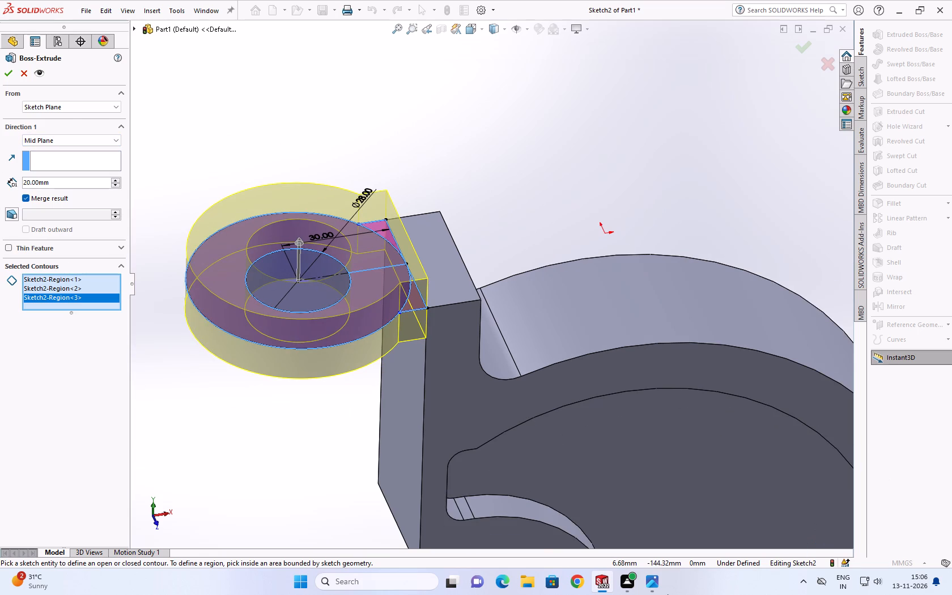
After checking the reference drawing, set the extrusion to Blind at 95 mm and reverse its direction to run down along the jaw.
click(659, 583)
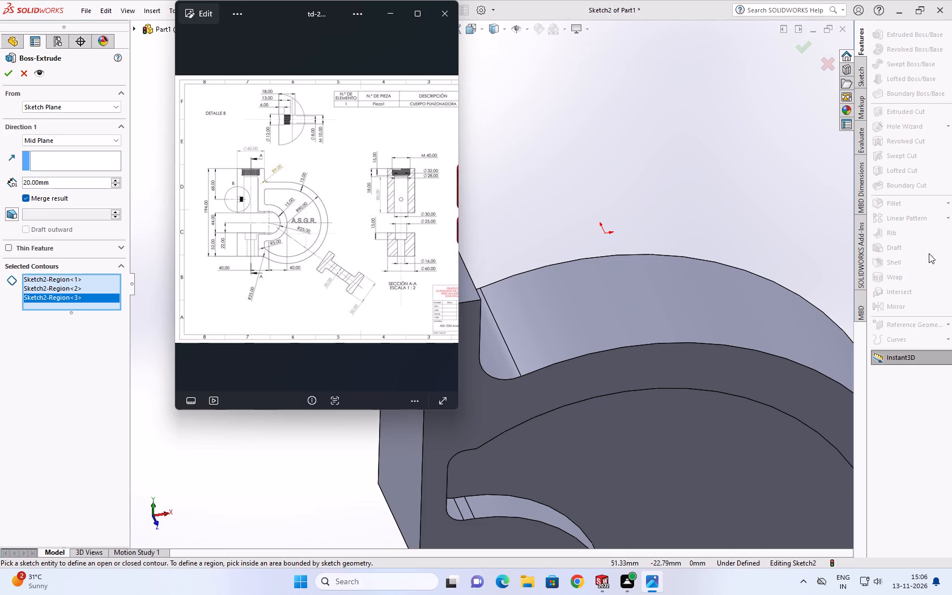
click(55, 144)
click(50, 147)
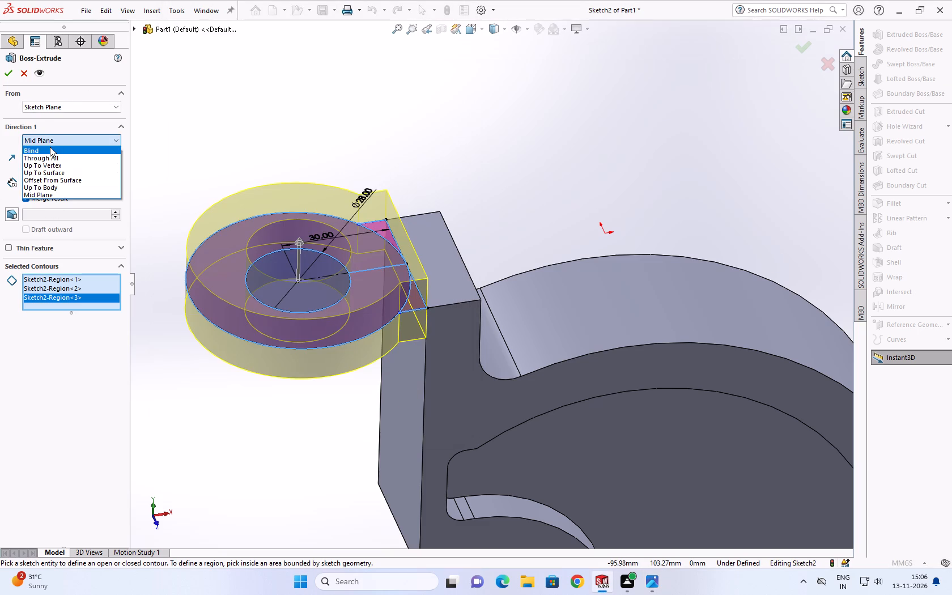
double_click(52, 176)
double_click(56, 182)
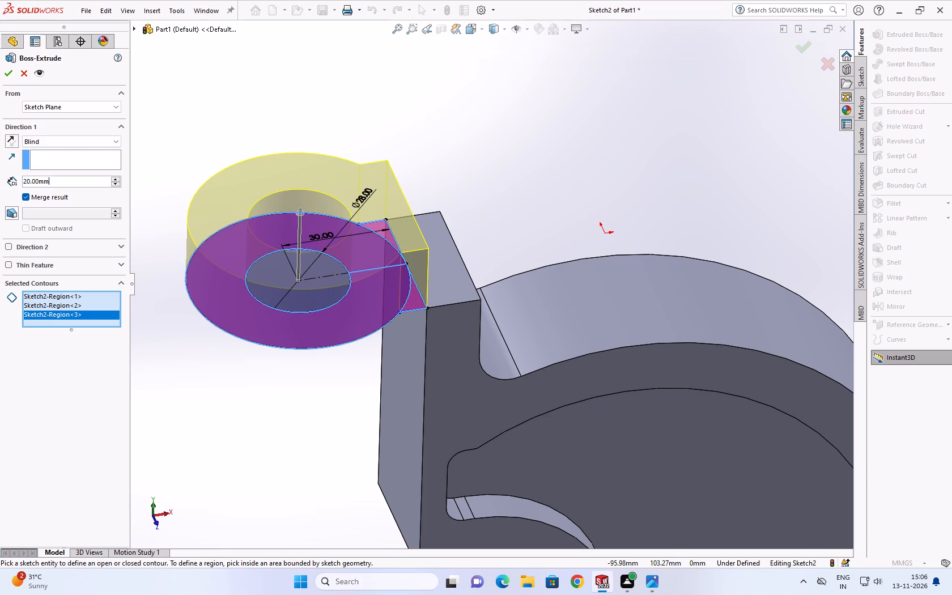
click(56, 182)
text(80)
key(Return)
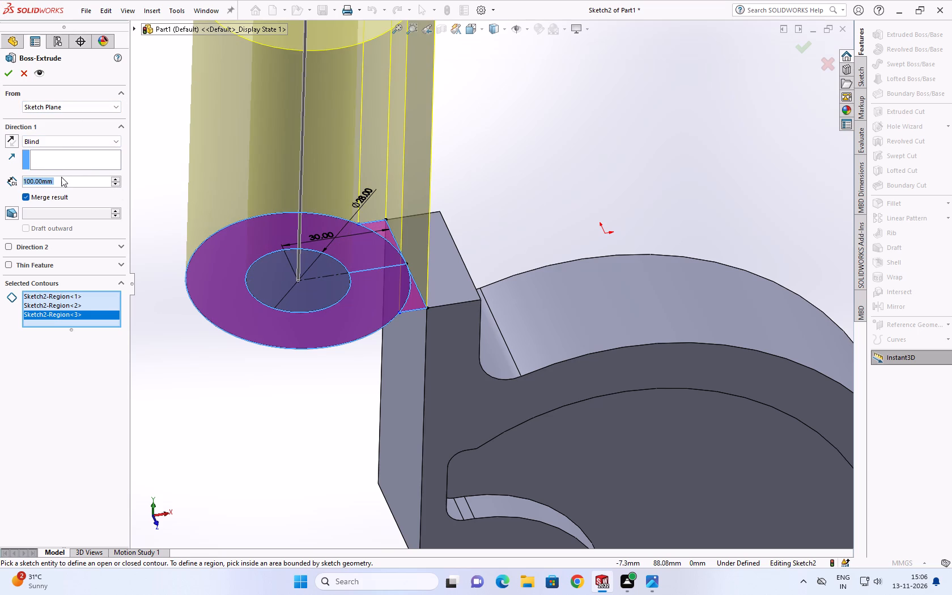
double_click(65, 181)
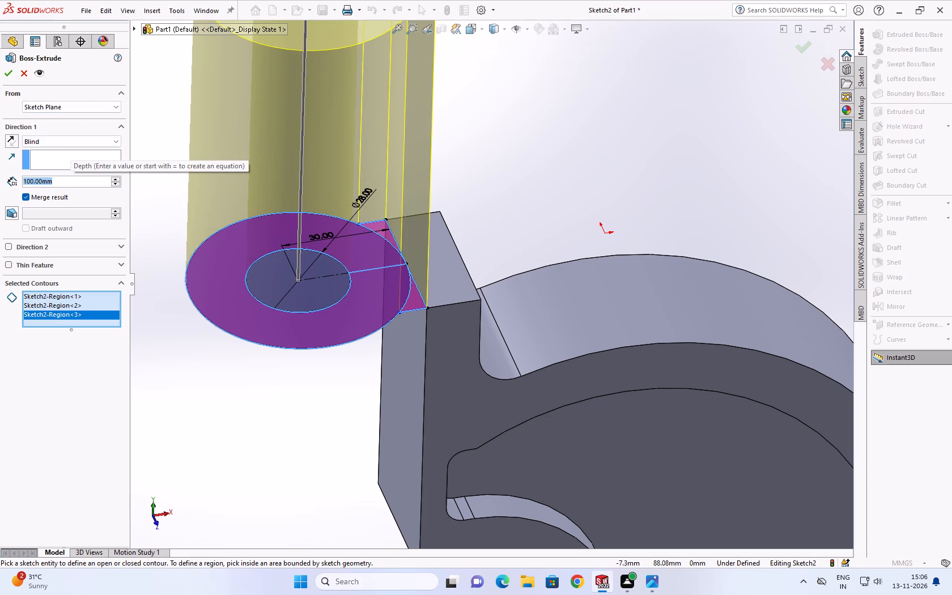
text(95)
key(Return)
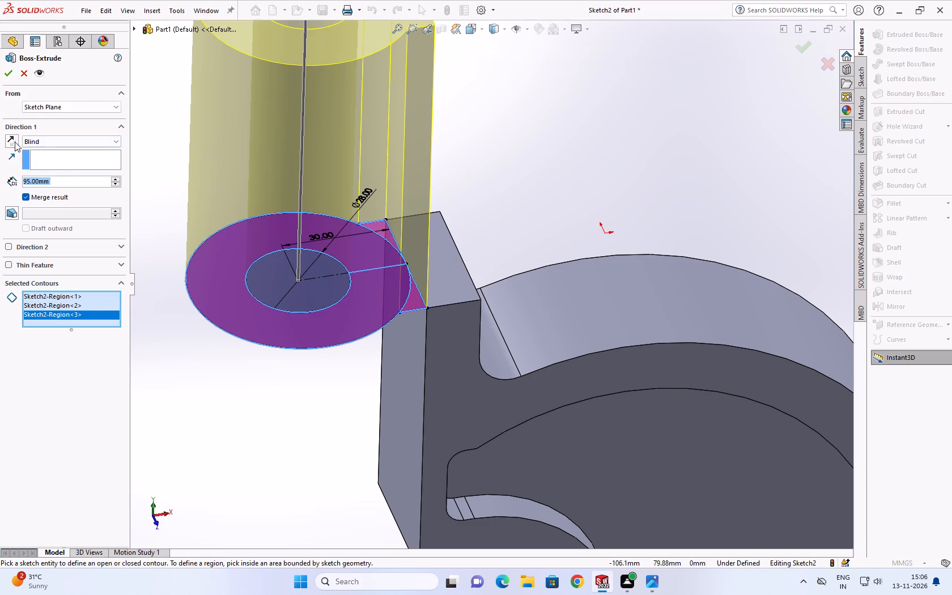
click(16, 140)
scroll(297, 185, up, 2)
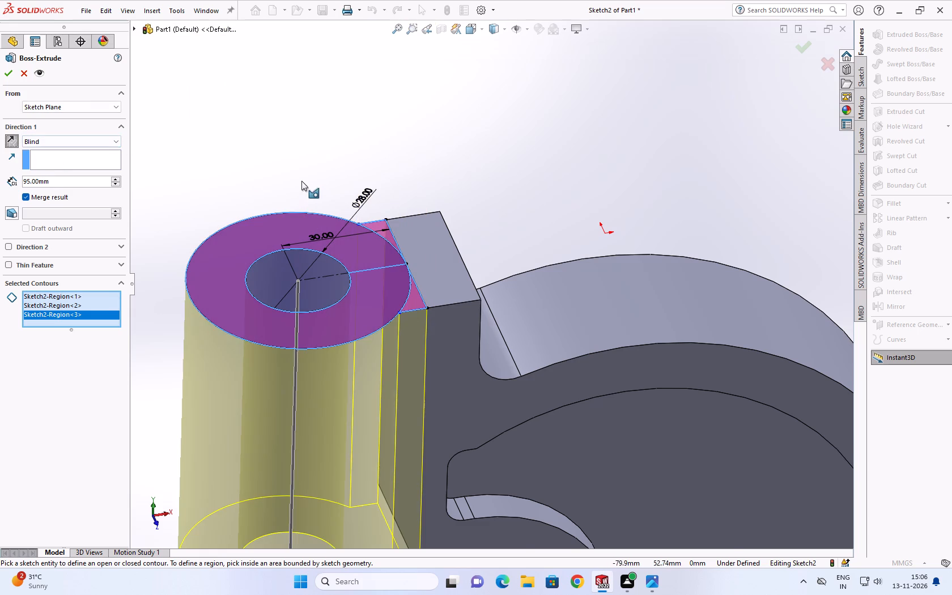
middle_drag(348, 181, 331, 81)
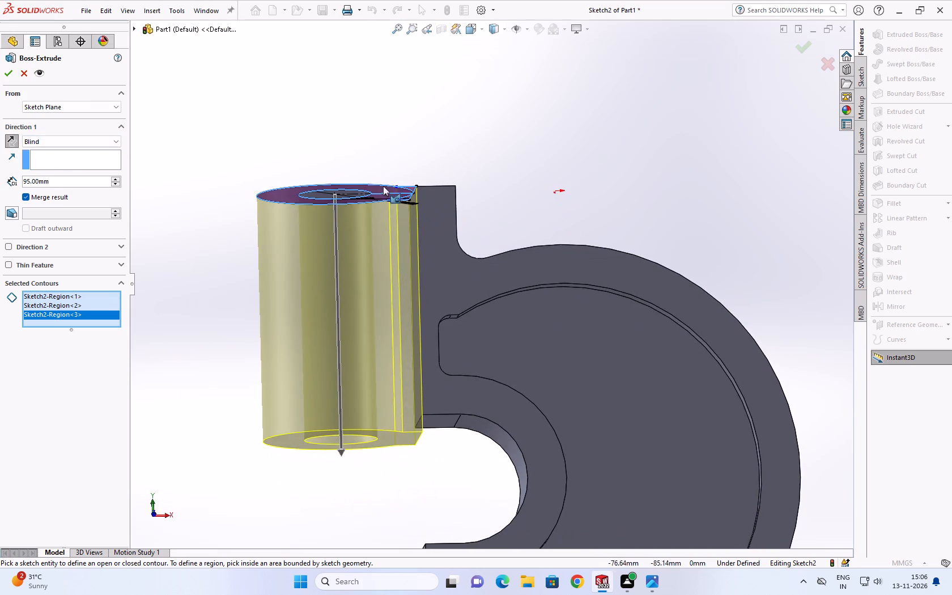
scroll(389, 215, down, 2)
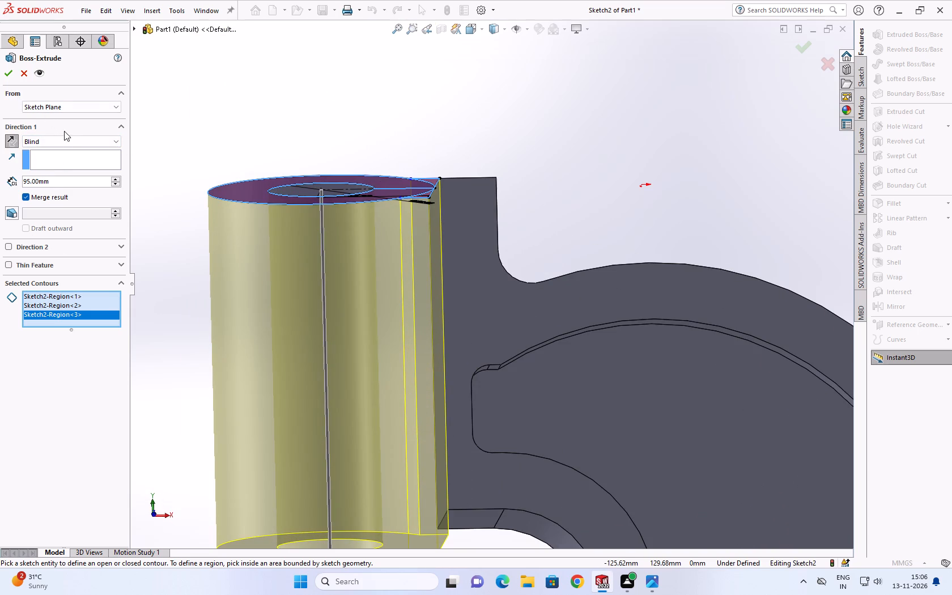
Change the end condition to Up To Surface, ending at the upper jaw's lower face, and finish the extrusion.
click(61, 144)
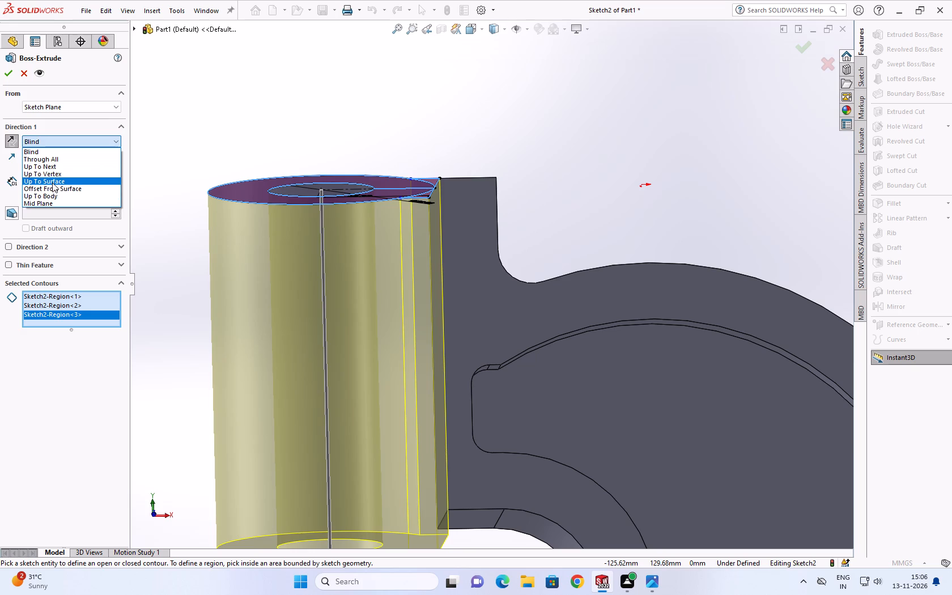
click(52, 182)
click(451, 518)
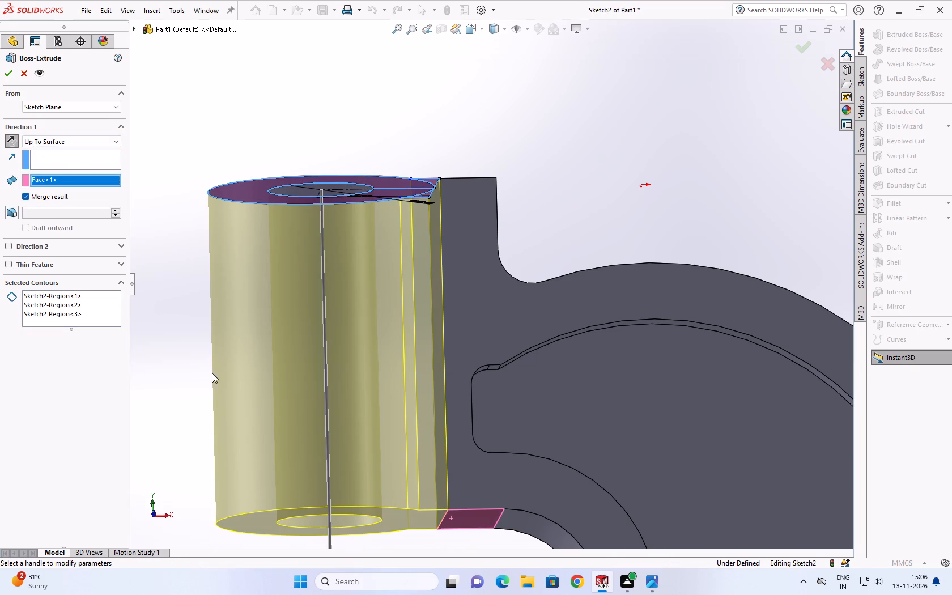
click(6, 75)
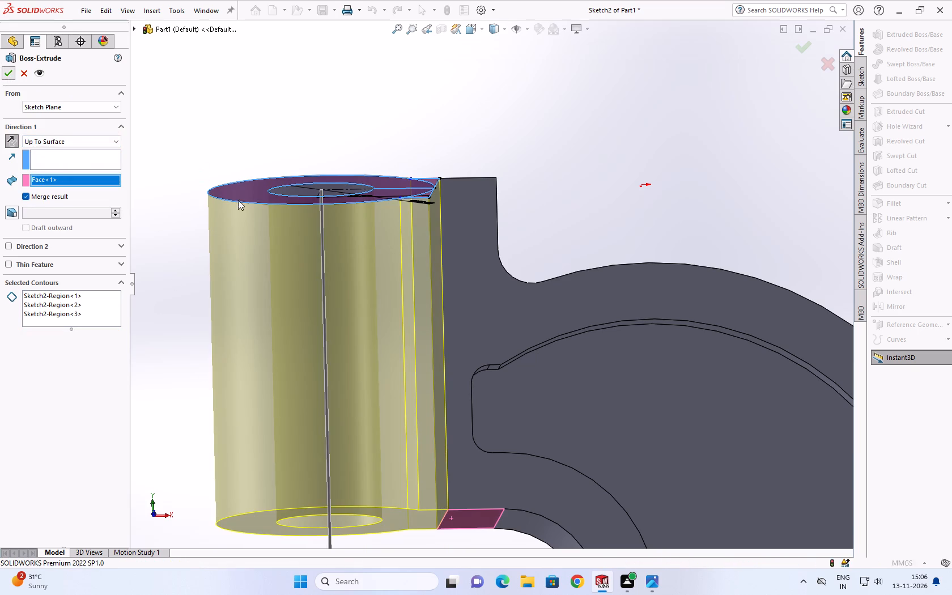
Start a sketch on the lower jaw's bottom face and convert the upper cylinder's lower end face outline into it.
scroll(275, 212, up, 2)
scroll(376, 271, up, 2)
middle_drag(428, 305, 436, 394)
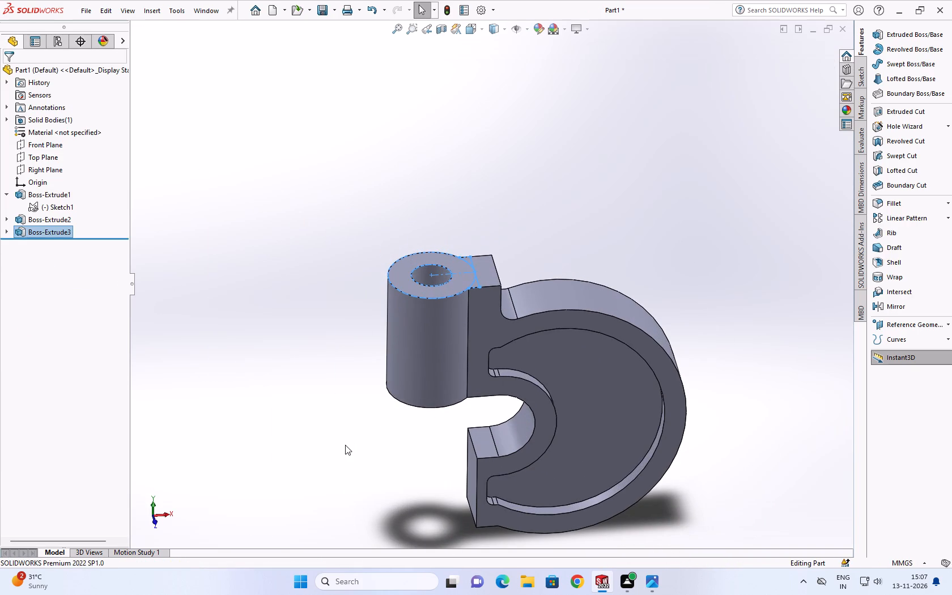
click(383, 462)
scroll(460, 410, down, 2)
scroll(434, 333, up, 2)
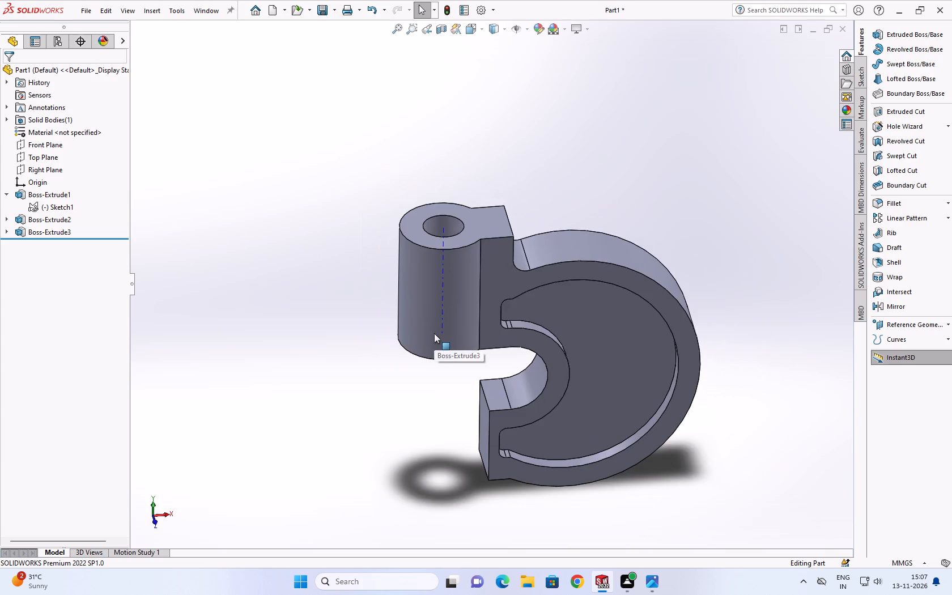
scroll(438, 336, down, 2)
middle_drag(440, 343, 445, 291)
scroll(445, 291, up, 1)
scroll(512, 384, down, 2)
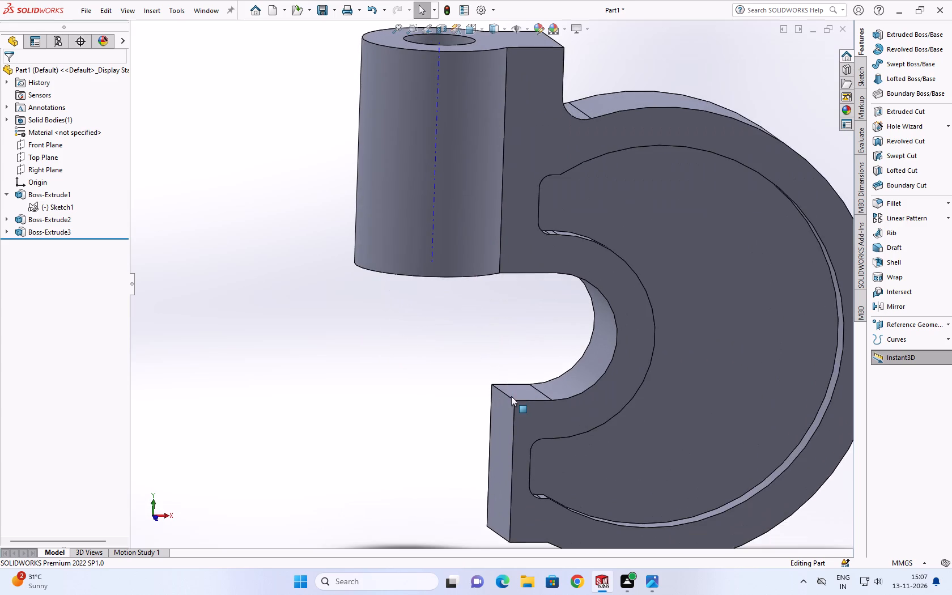
scroll(509, 393, down, 2)
scroll(504, 449, up, 4)
middle_drag(511, 439, 533, 292)
scroll(533, 292, up, 2)
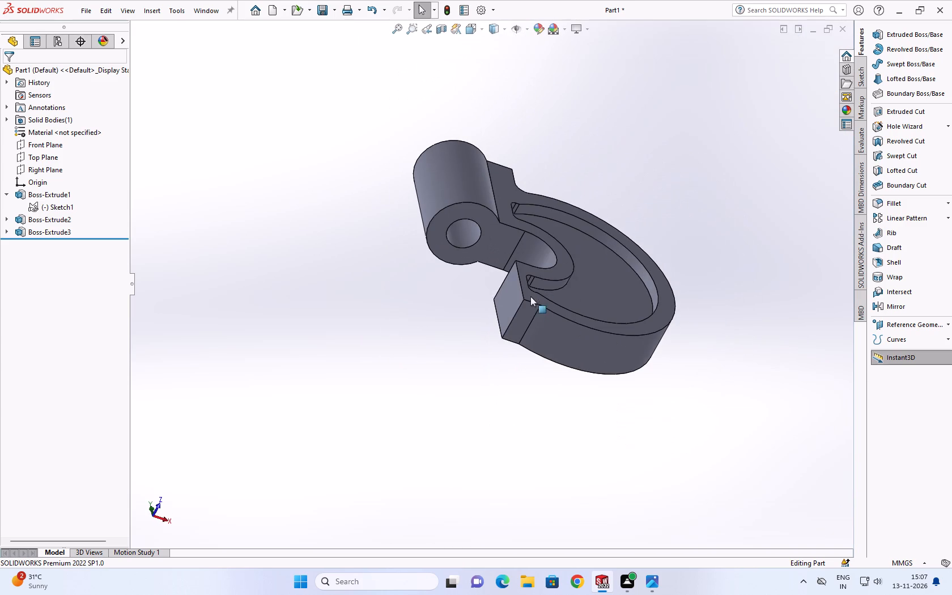
click(515, 317)
click(519, 324)
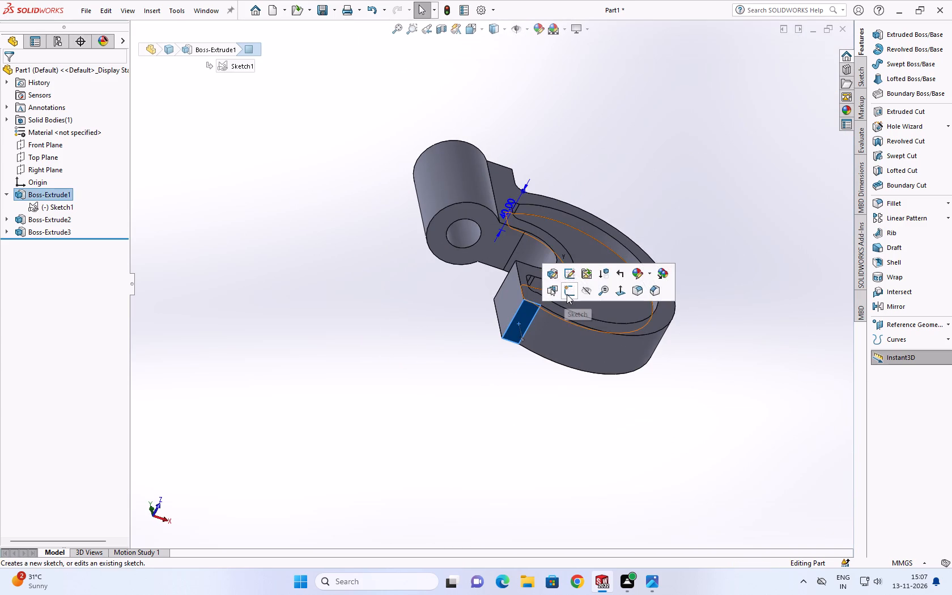
click(567, 291)
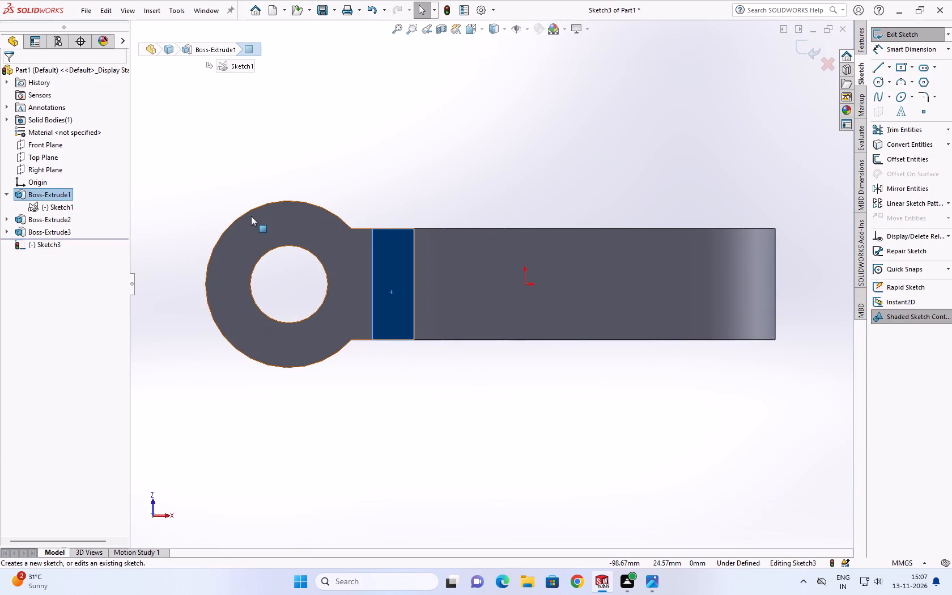
click(251, 218)
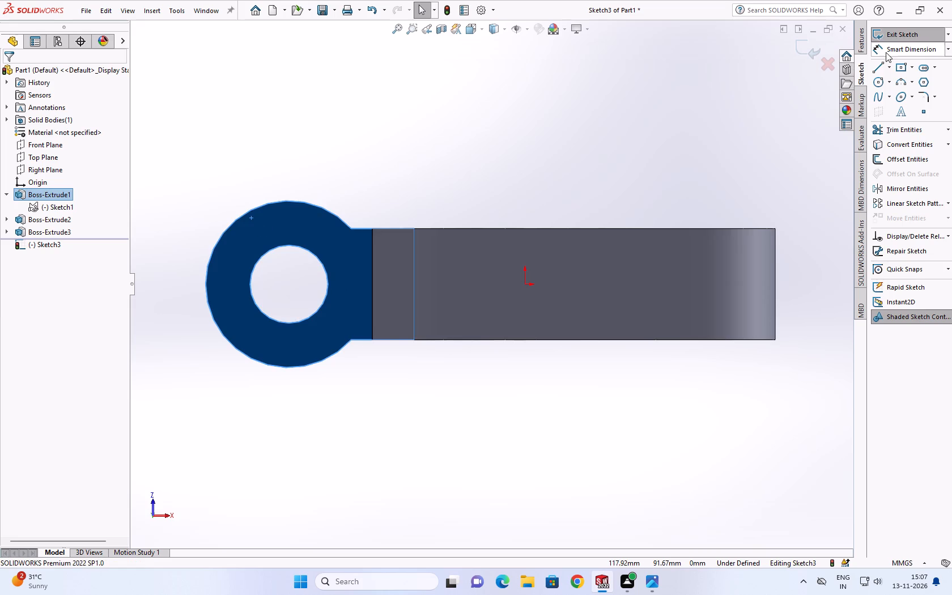
click(883, 142)
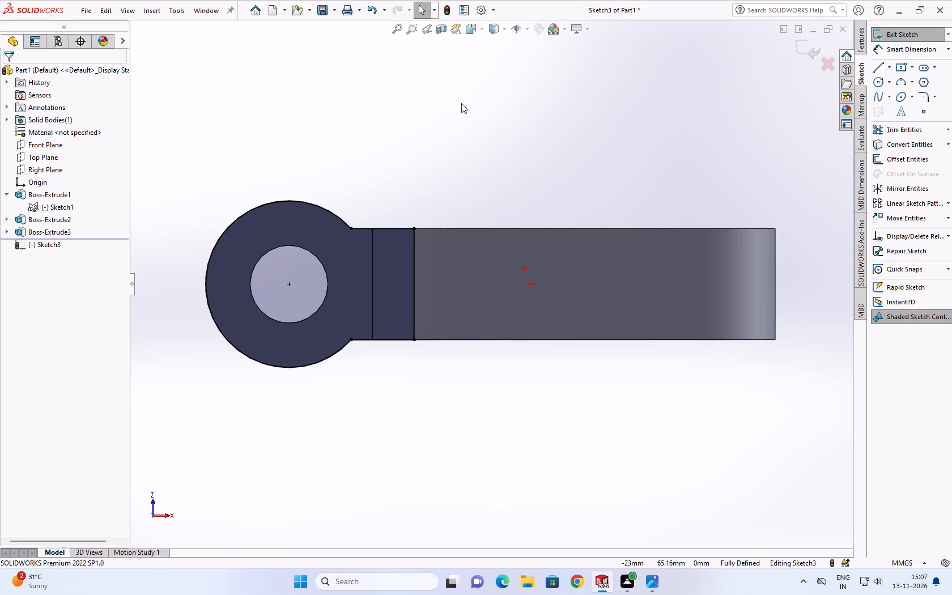
Draw a circle of about 13.1 mm radius centred on the converted outline's large arc.
middle_drag(461, 103, 494, 287)
scroll(363, 275, up, 4)
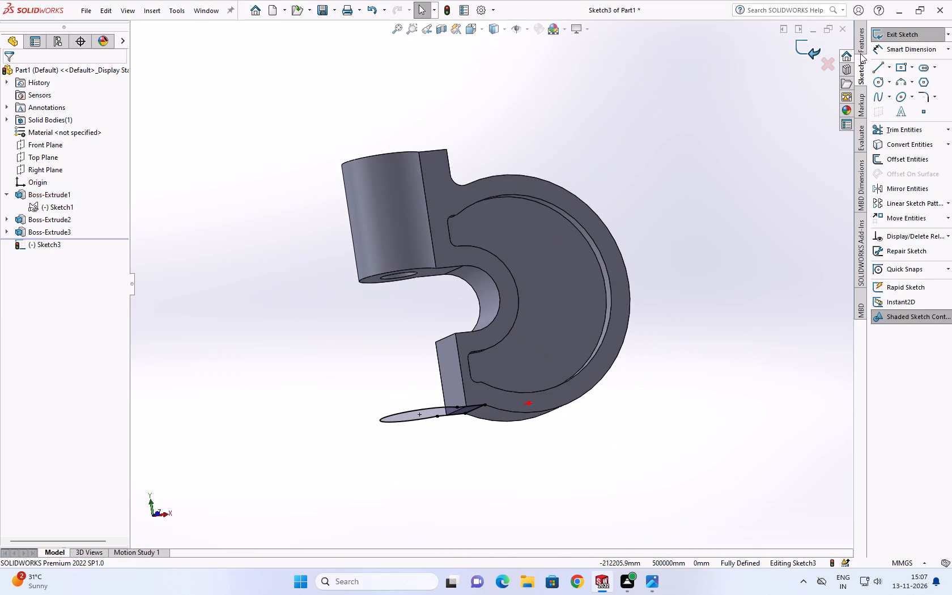
scroll(389, 260, down, 1)
scroll(431, 388, down, 2)
middle_drag(451, 414, 448, 395)
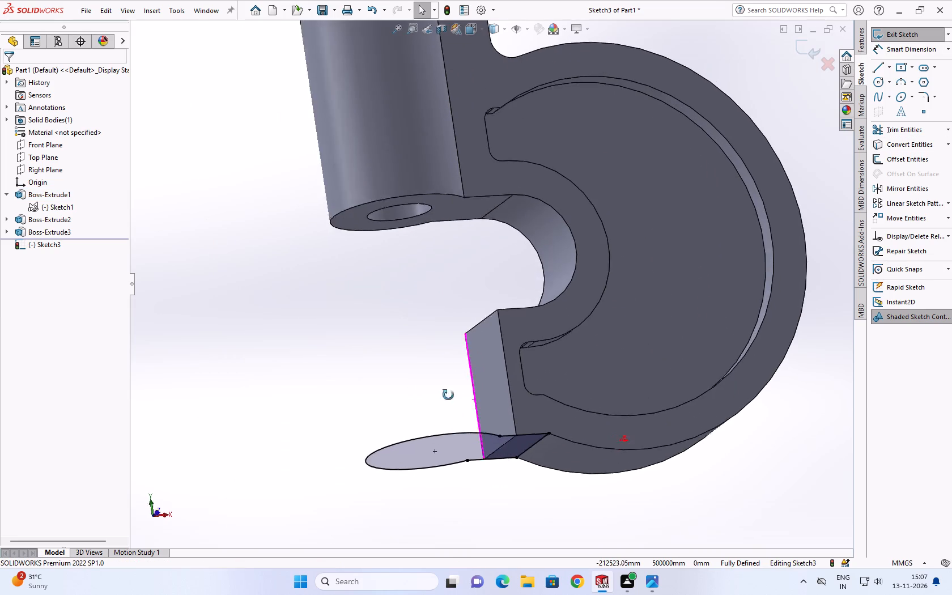
middle_drag(448, 395, 432, 187)
scroll(432, 187, up, 1)
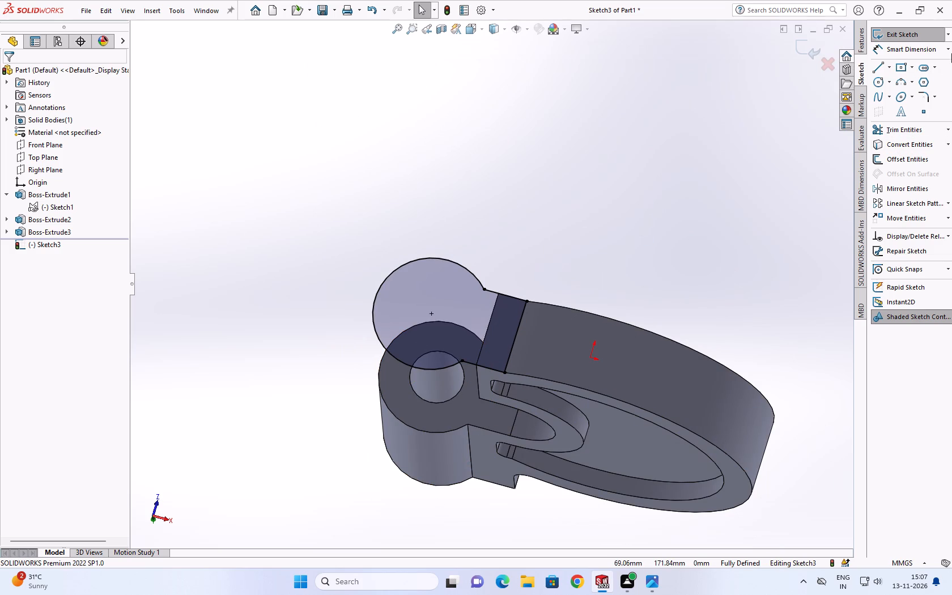
click(877, 83)
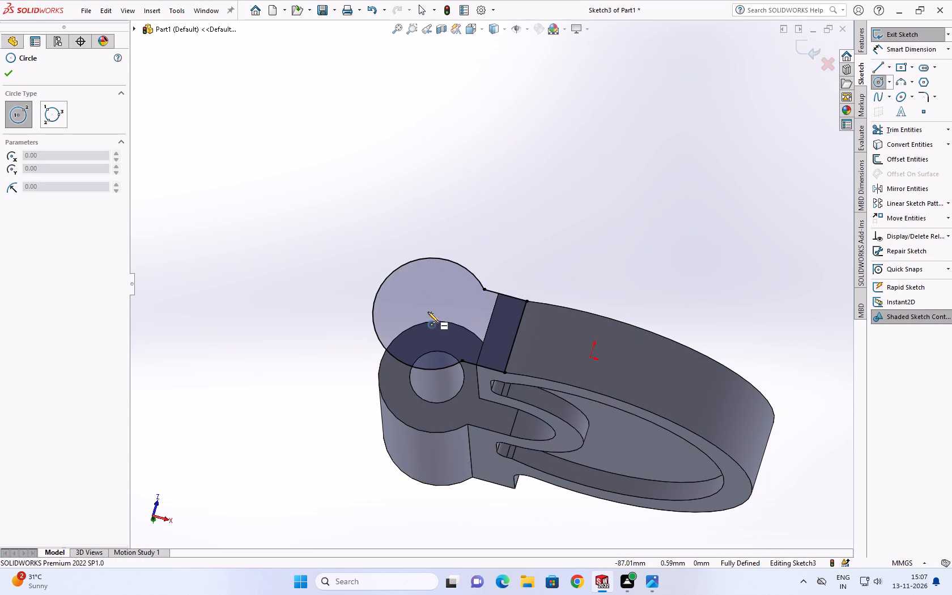
click(431, 313)
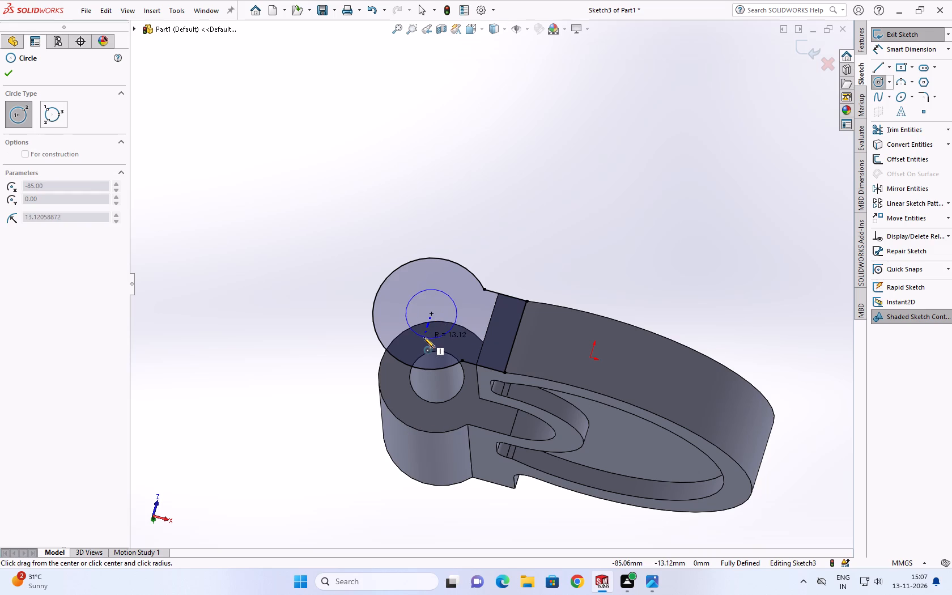
click(424, 337)
middle_drag(517, 319, 521, 380)
scroll(518, 360, down, 1)
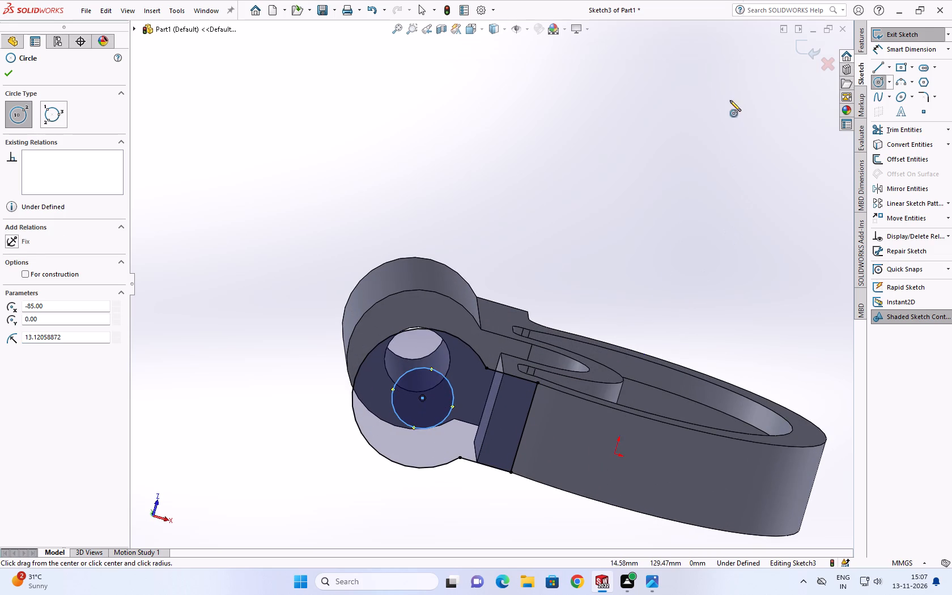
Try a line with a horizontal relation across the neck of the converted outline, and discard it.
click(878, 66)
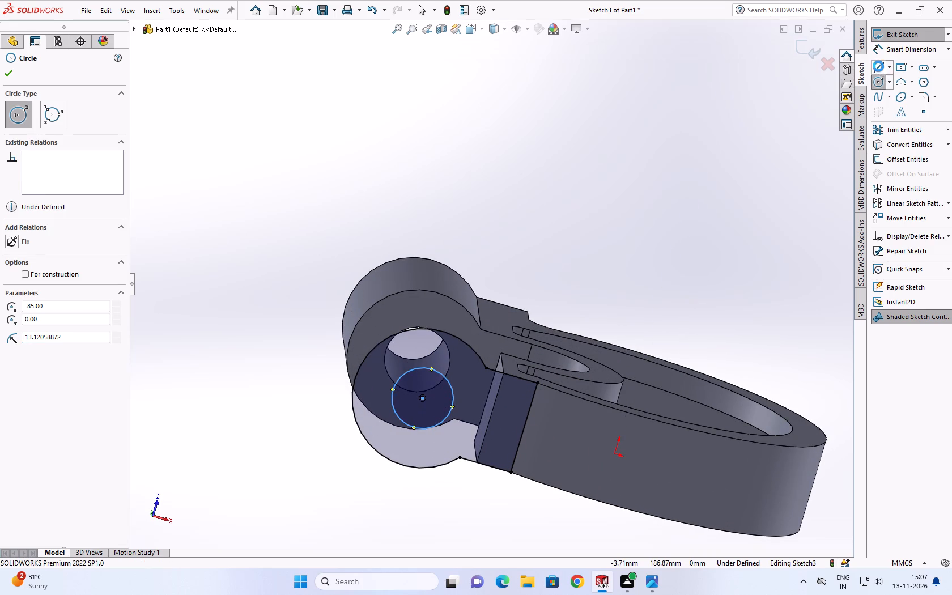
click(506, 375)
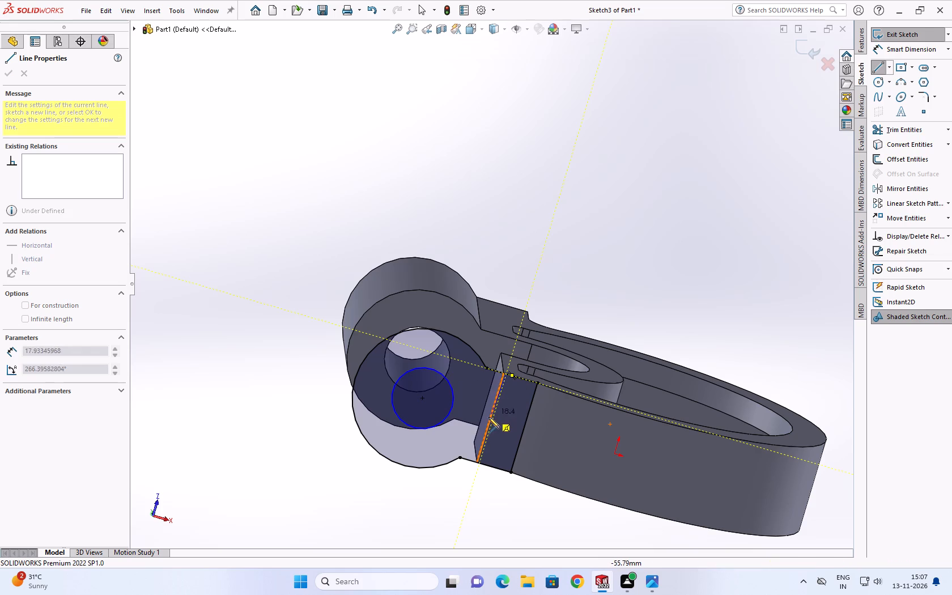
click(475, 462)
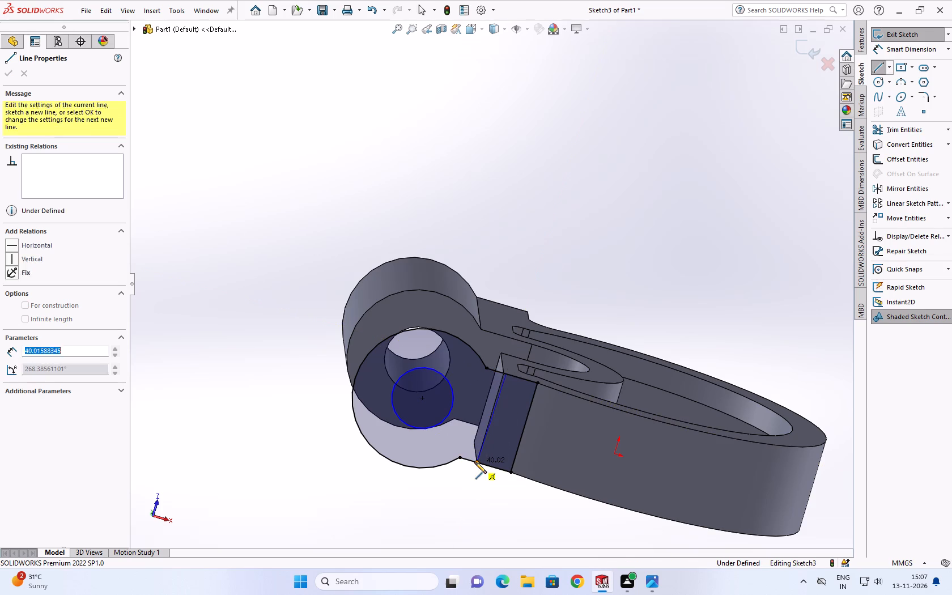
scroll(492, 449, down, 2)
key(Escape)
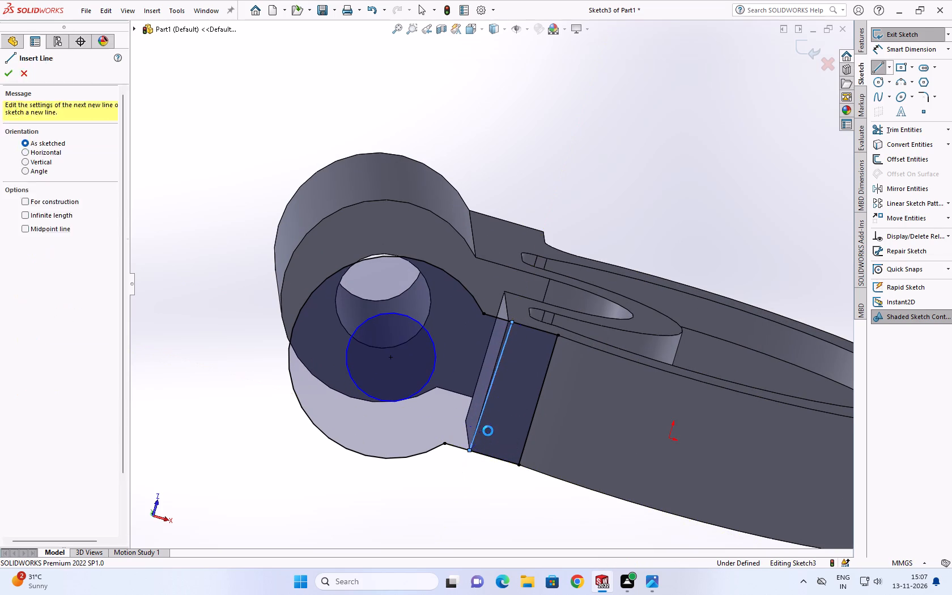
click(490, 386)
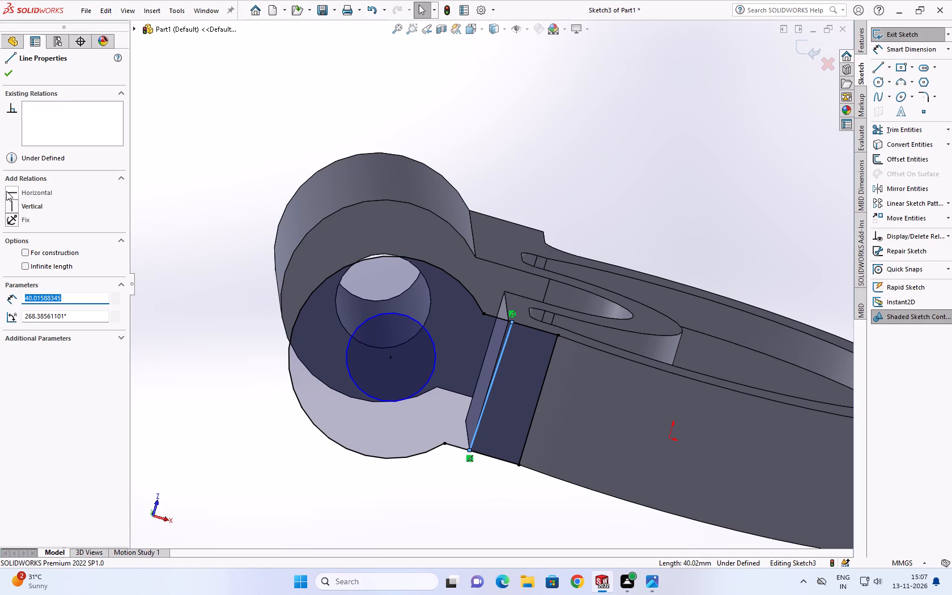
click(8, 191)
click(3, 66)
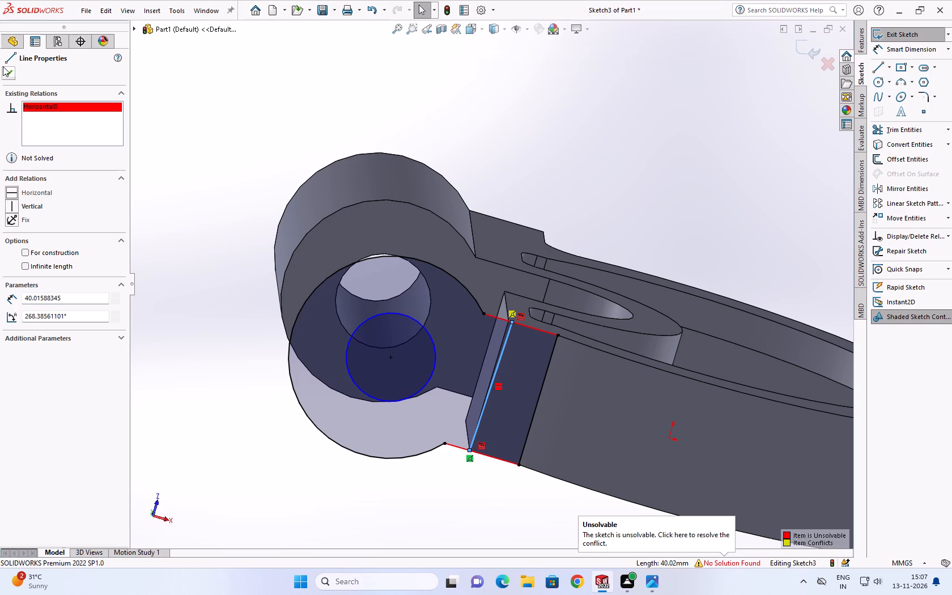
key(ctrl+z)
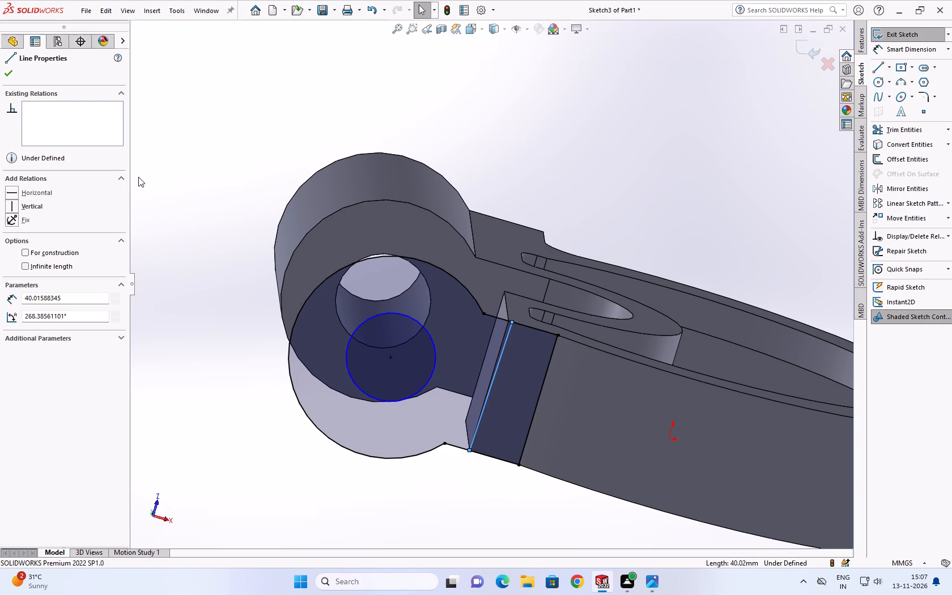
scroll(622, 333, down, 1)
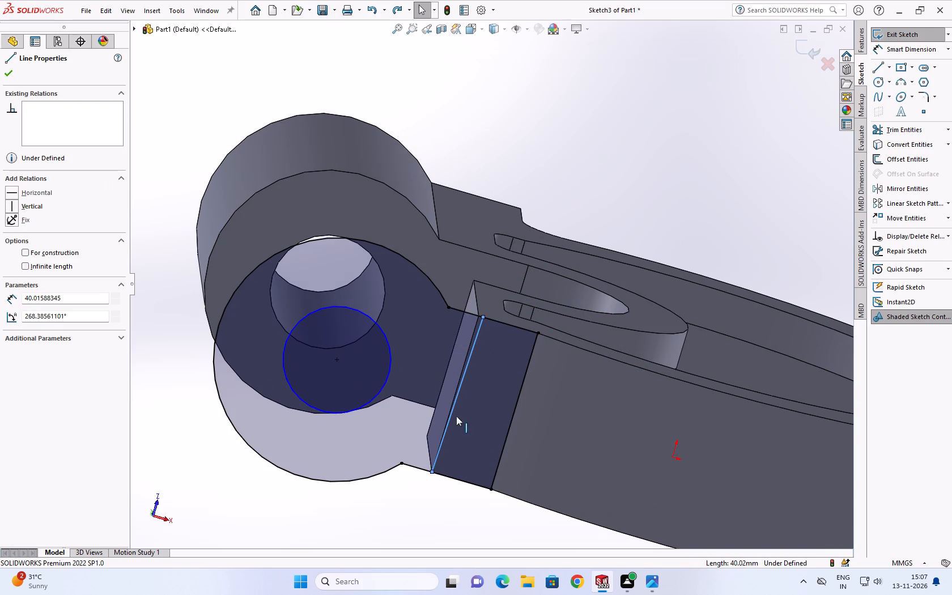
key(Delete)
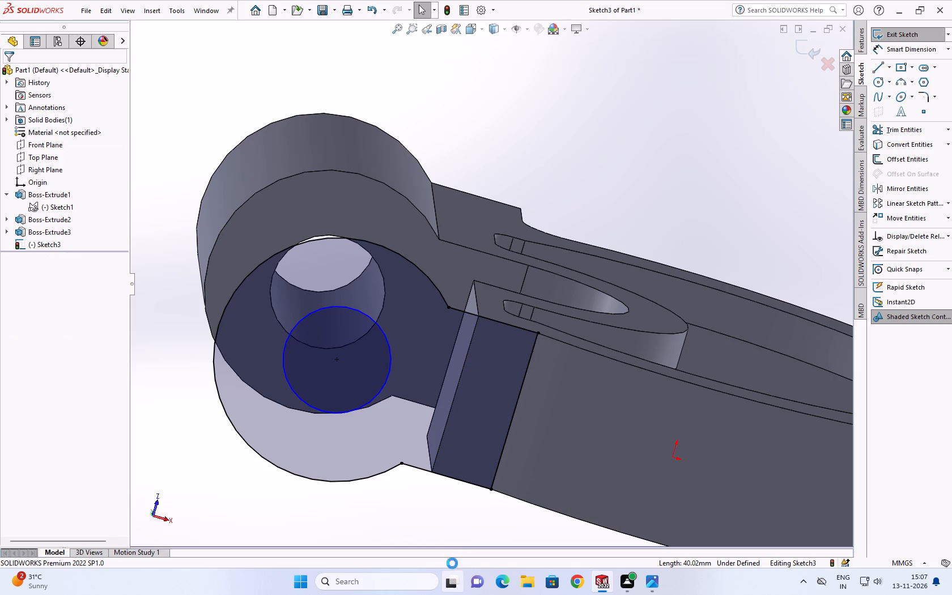
Draw a vertical 40 mm line across the neck of the converted outline, along the jaw's end edge.
click(881, 66)
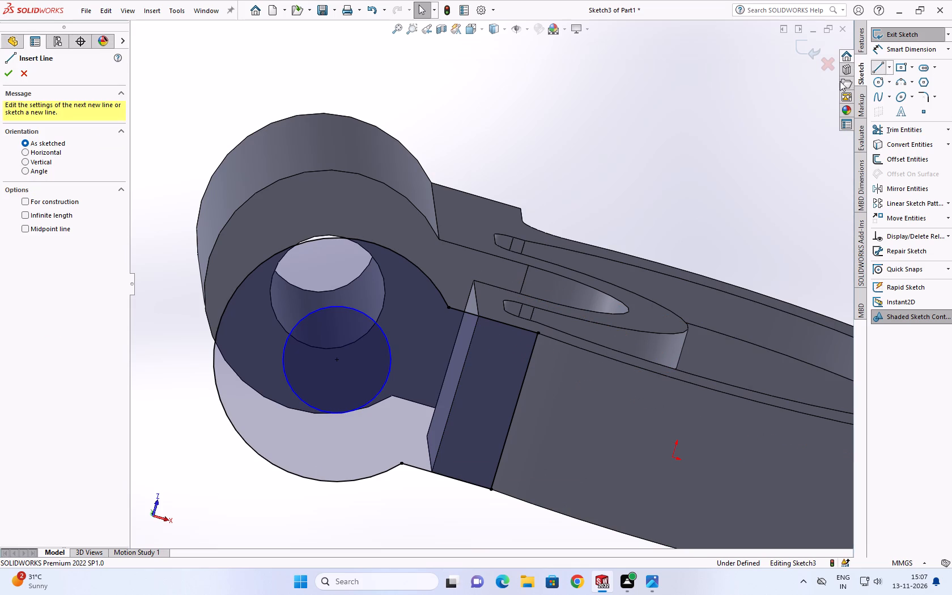
click(478, 316)
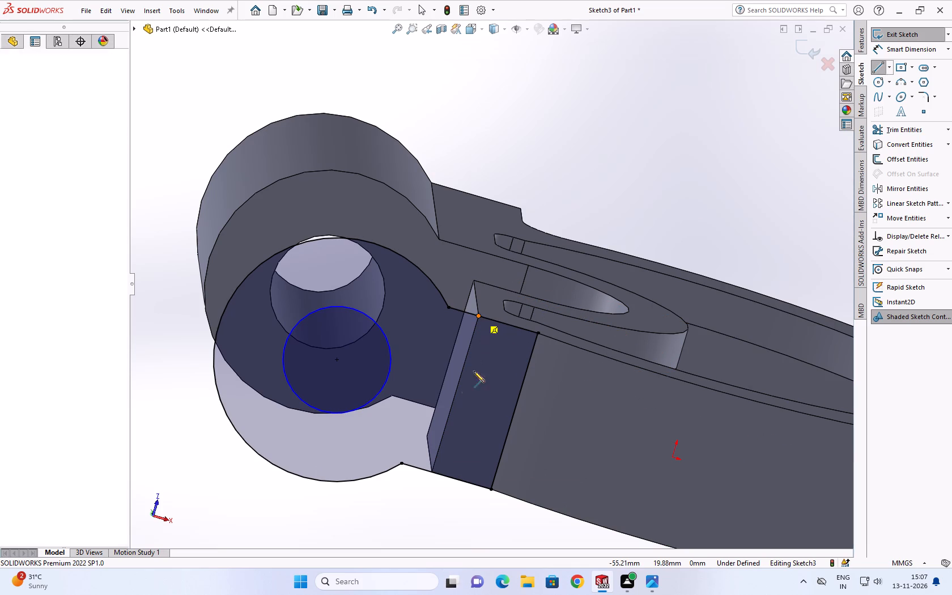
click(431, 471)
right_click(404, 505)
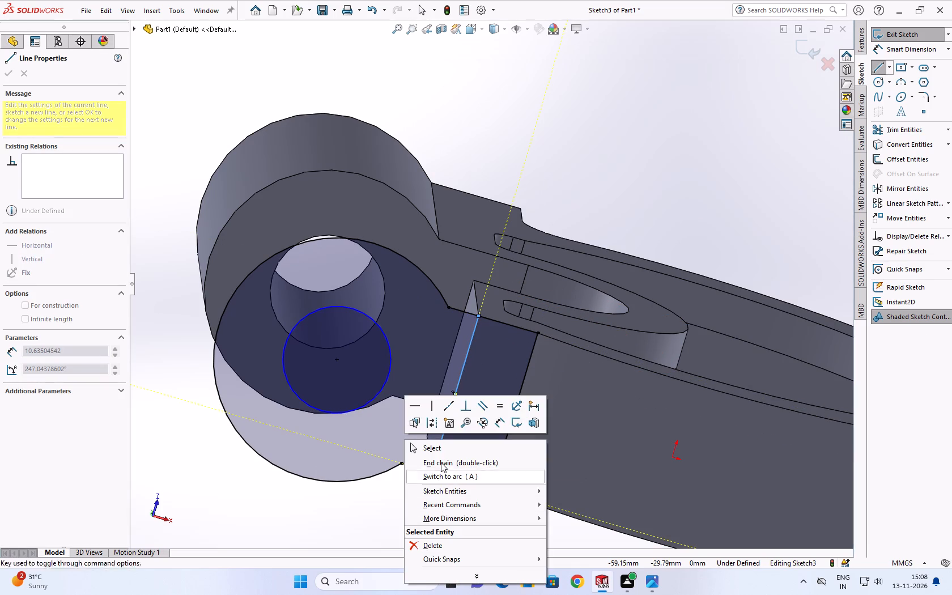
click(436, 450)
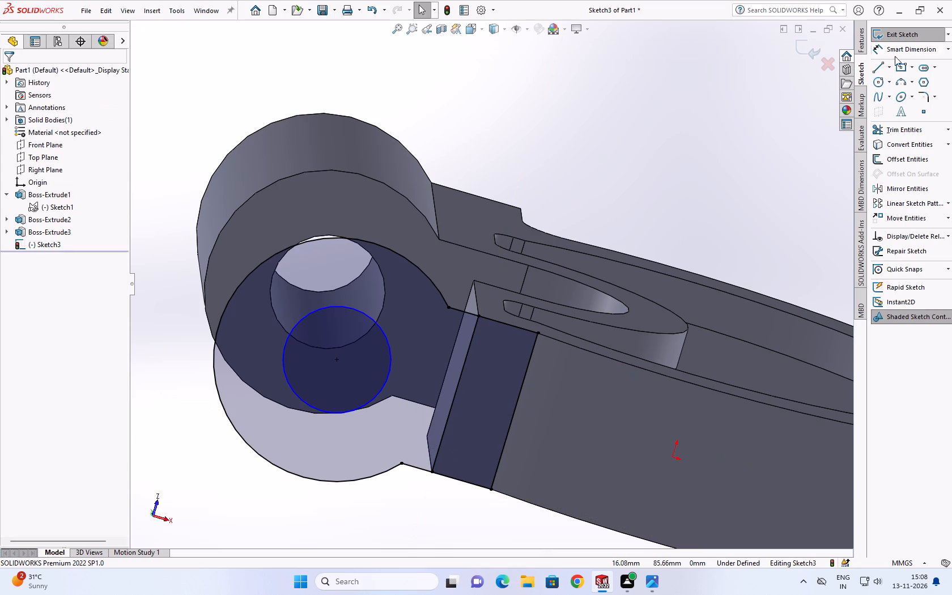
Trim the three outline segments beyond the new vertical line on the body side, leaving the cylinder profile closed.
click(892, 126)
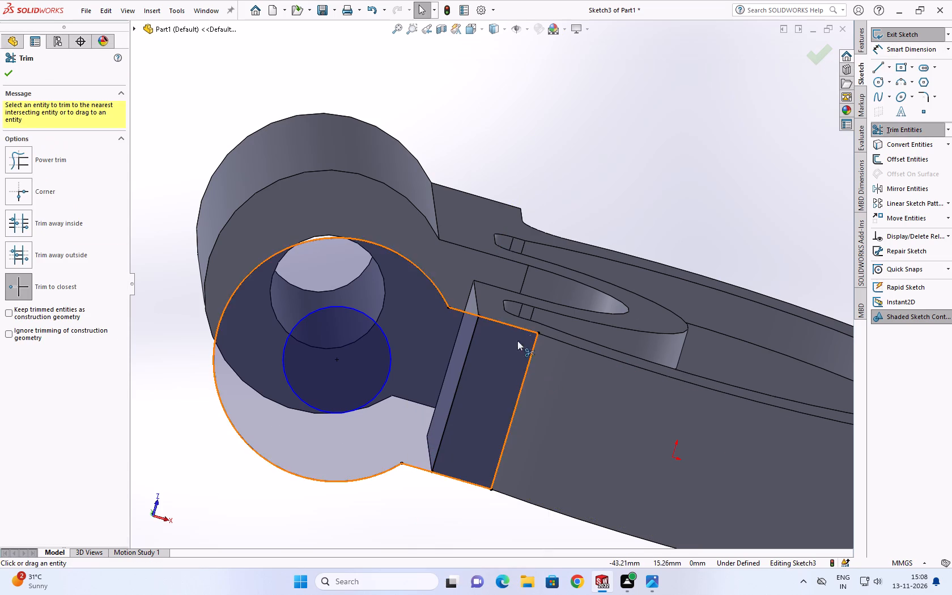
click(514, 324)
click(538, 343)
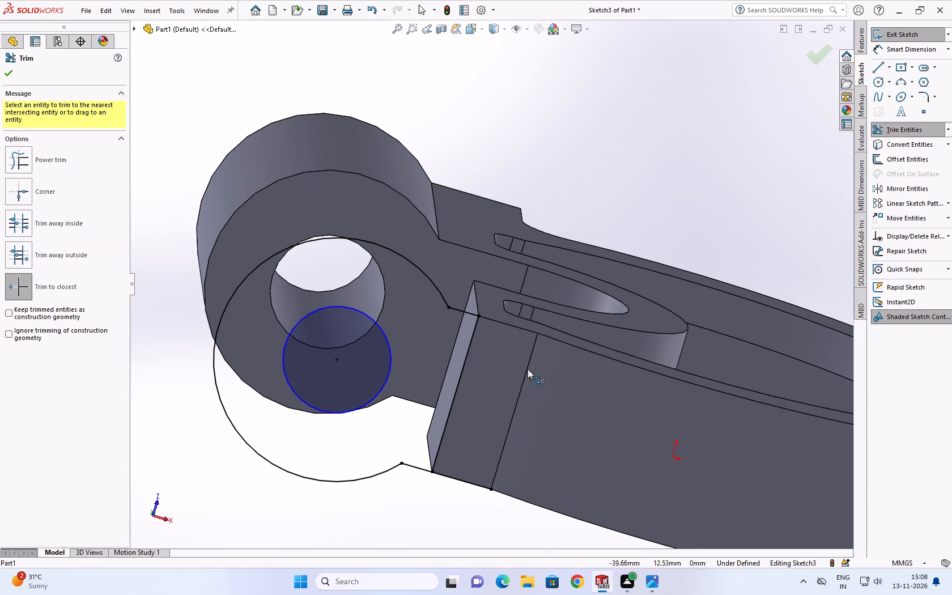
click(478, 483)
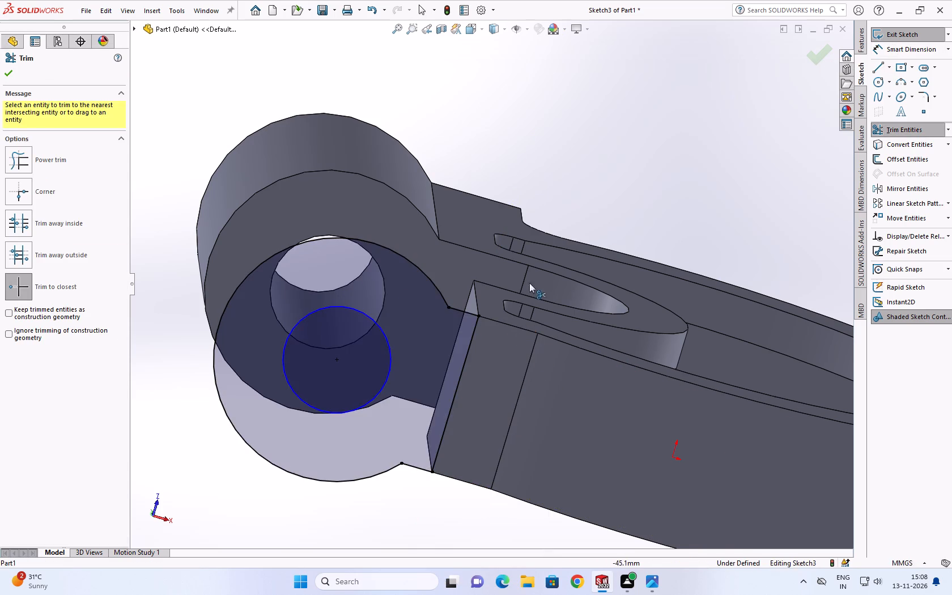
scroll(521, 283, up, 3)
scroll(461, 304, down, 2)
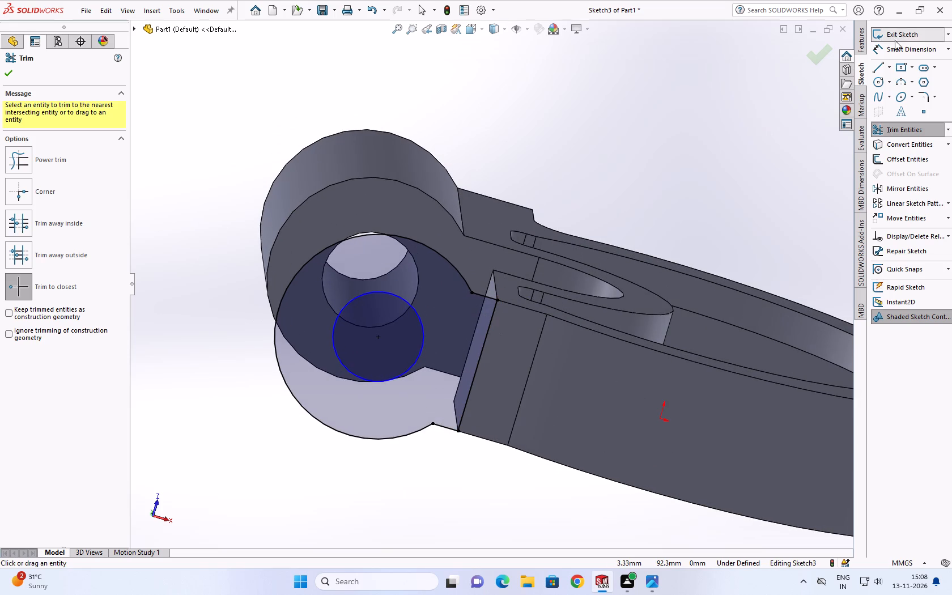
Dimension the inner circle to a 16 mm diameter.
click(895, 45)
click(424, 331)
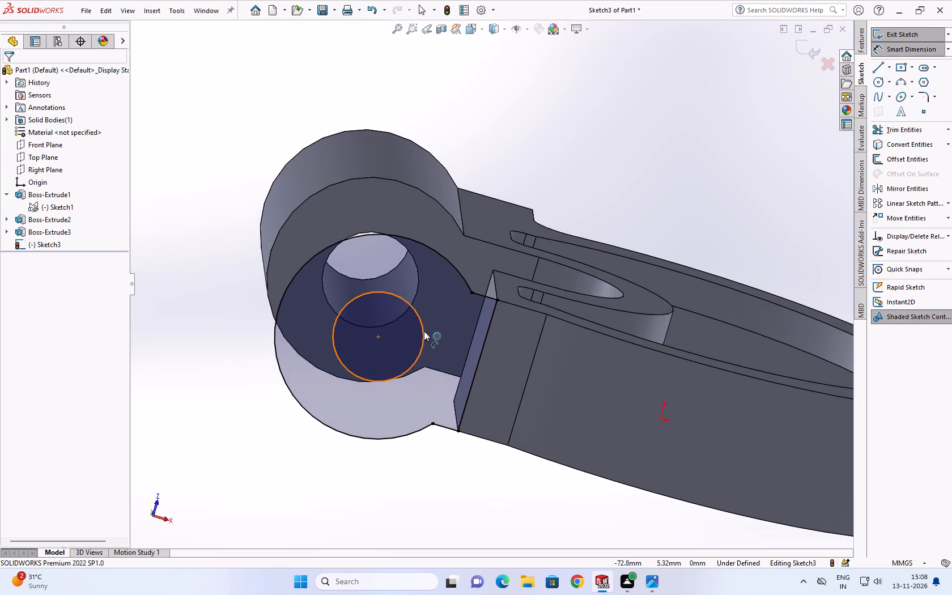
click(504, 182)
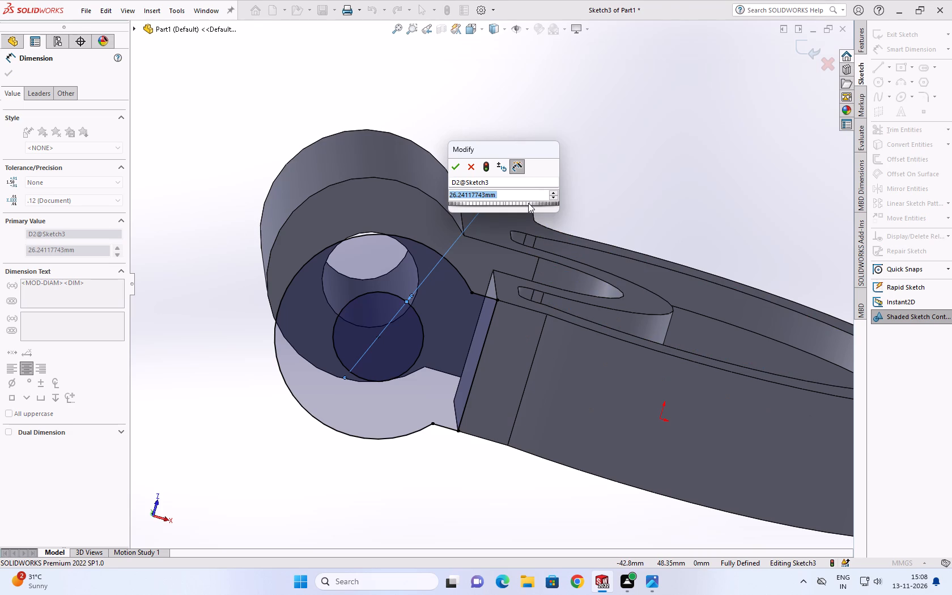
text(16)
key(Return)
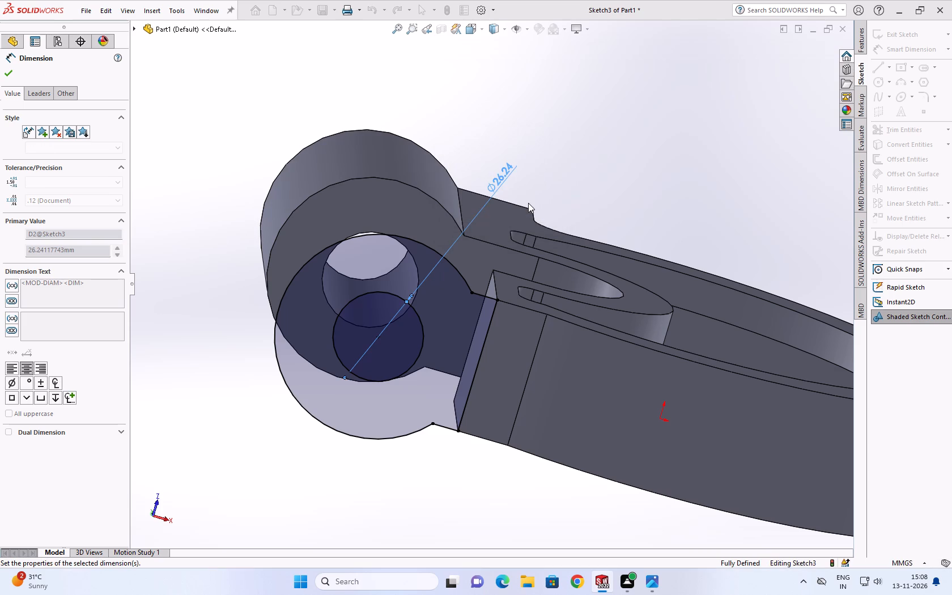
scroll(476, 220, down, 1)
scroll(534, 371, up, 2)
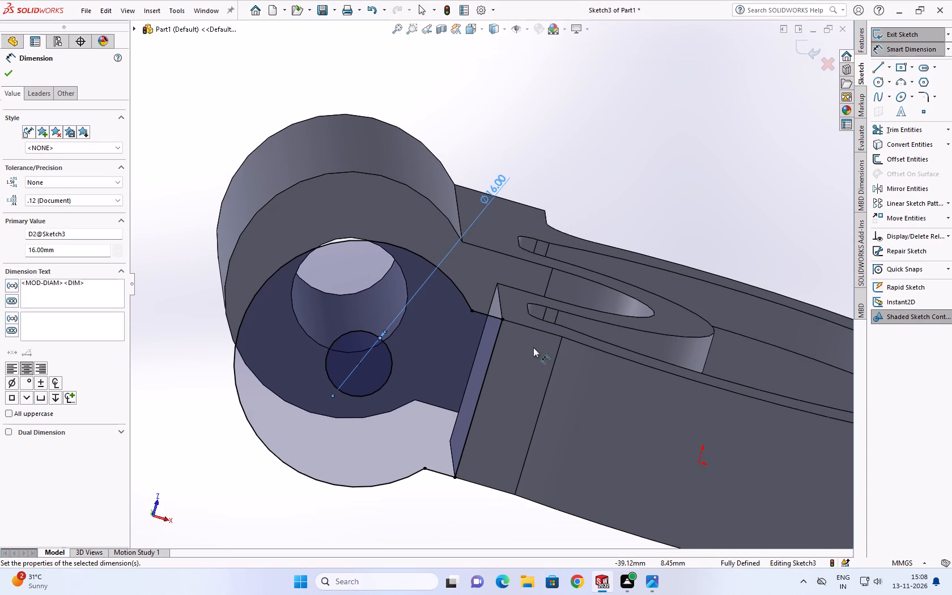
Inspect the lower jaw profile against the body, and check the lower cylinder in the reference drawing.
scroll(529, 337, up, 1)
middle_drag(509, 319, 520, 368)
scroll(530, 380, up, 2)
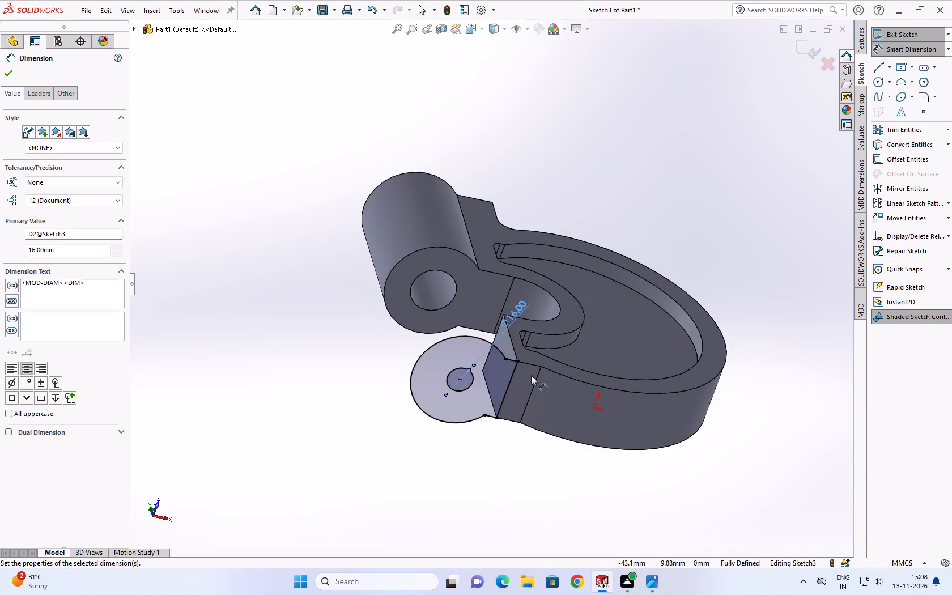
scroll(531, 352, down, 5)
middle_drag(519, 355, 516, 355)
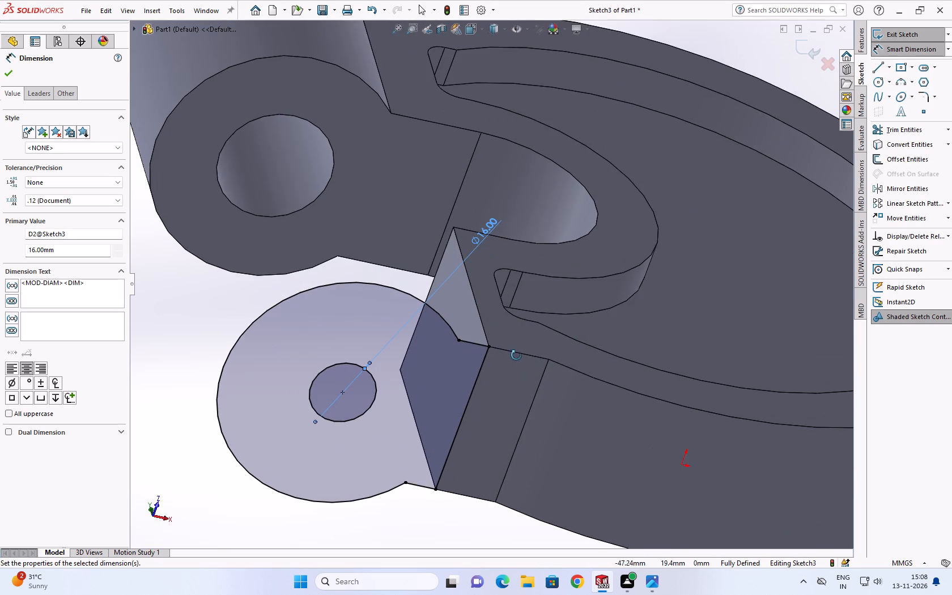
middle_drag(516, 355, 518, 379)
scroll(522, 393, down, 1)
scroll(505, 393, up, 2)
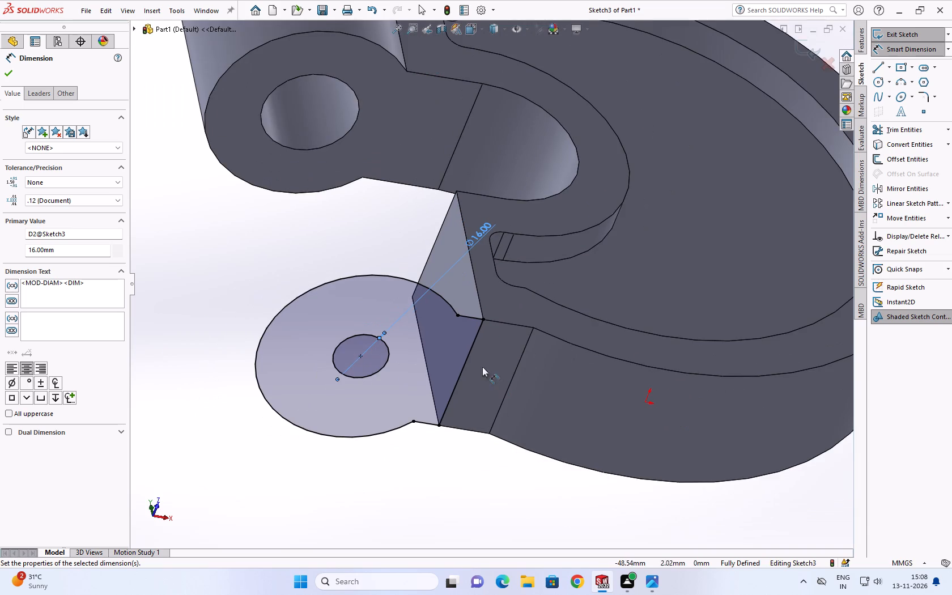
scroll(464, 333, down, 2)
middle_drag(515, 306, 516, 346)
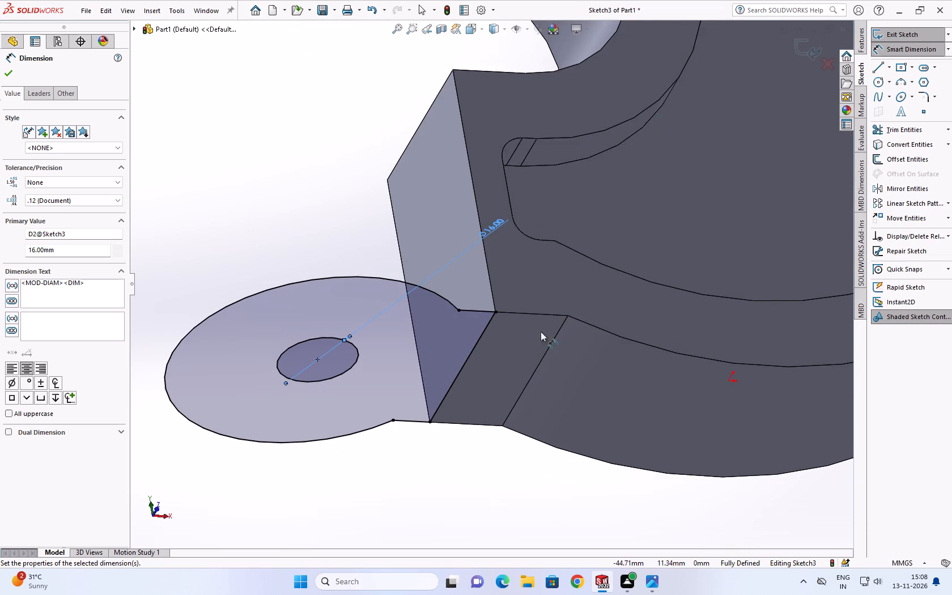
scroll(535, 343, up, 2)
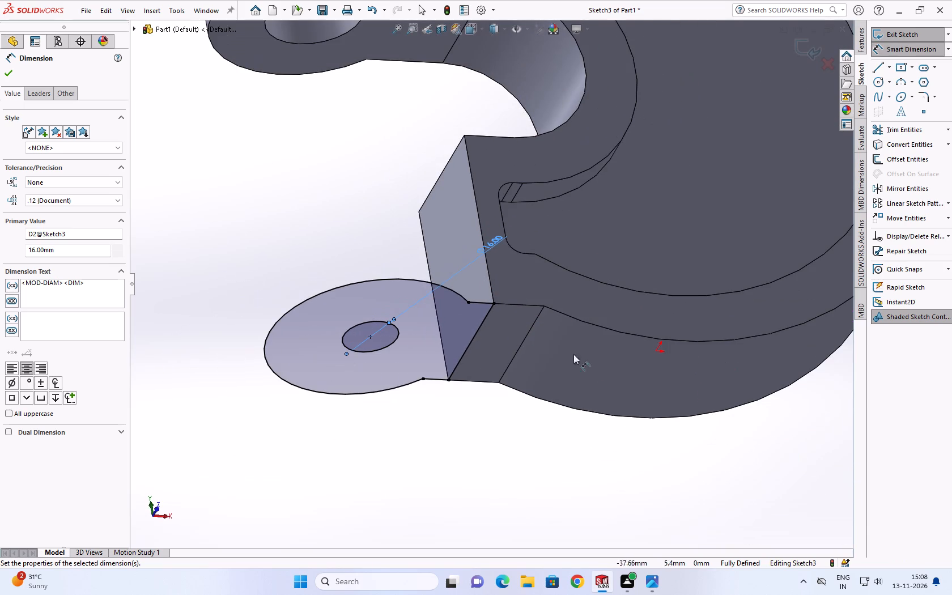
click(649, 578)
scroll(405, 319, up, 1)
scroll(343, 264, down, 2)
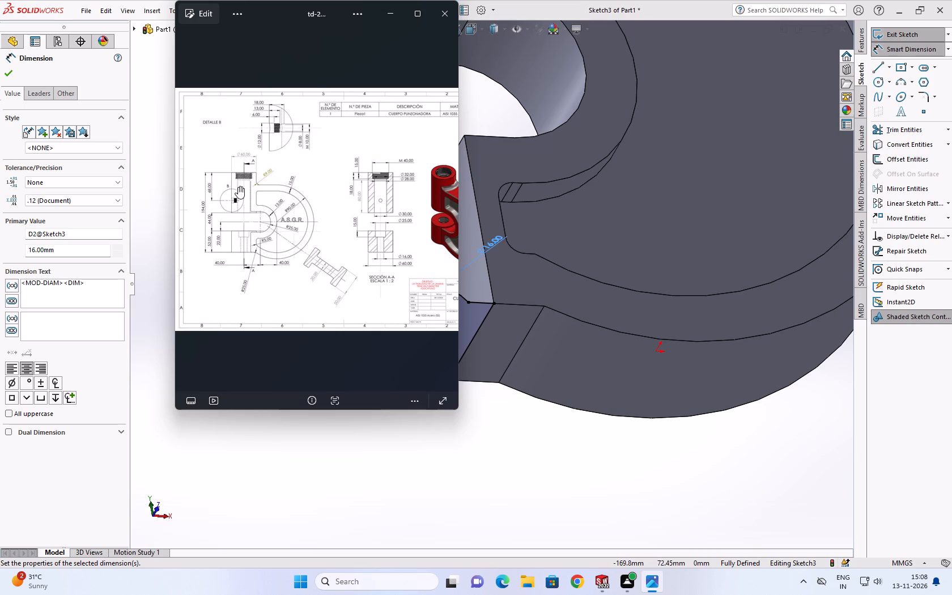
click(489, 455)
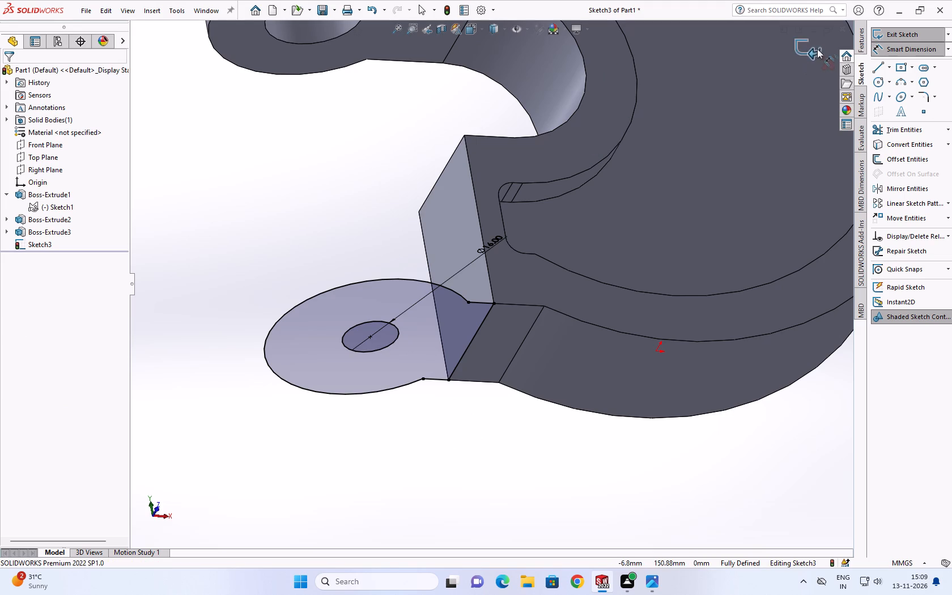
Extrude the lower jaw profile with the Up To Surface end condition, ending at the lower jaw's upper face.
click(863, 41)
click(879, 37)
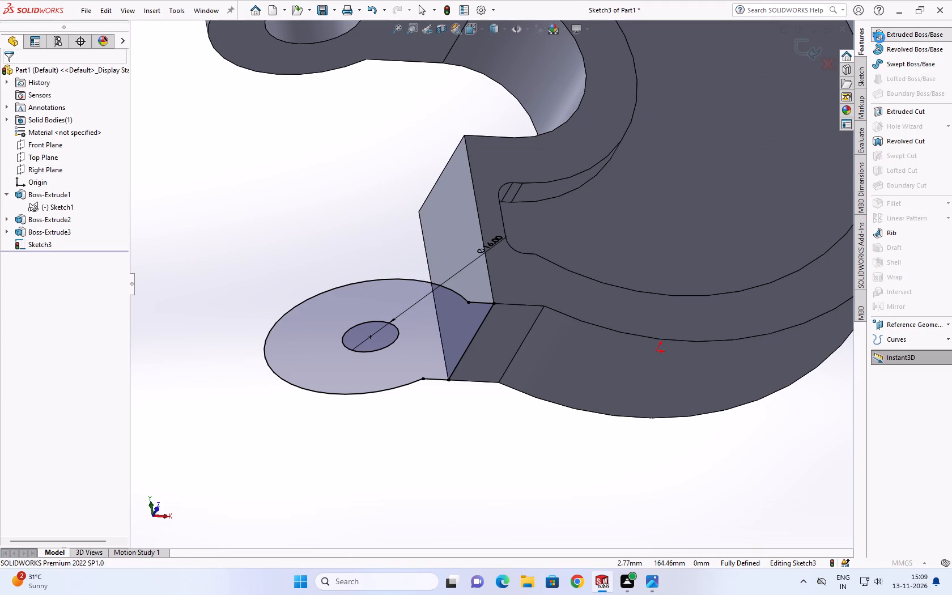
scroll(506, 262, down, 1)
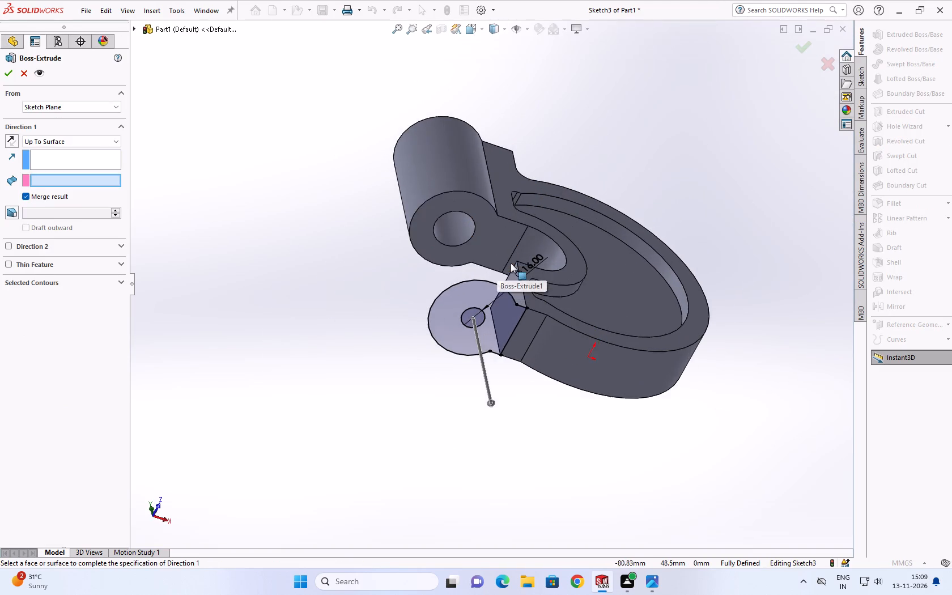
scroll(512, 263, down, 1)
middle_drag(512, 263, 581, 453)
click(572, 364)
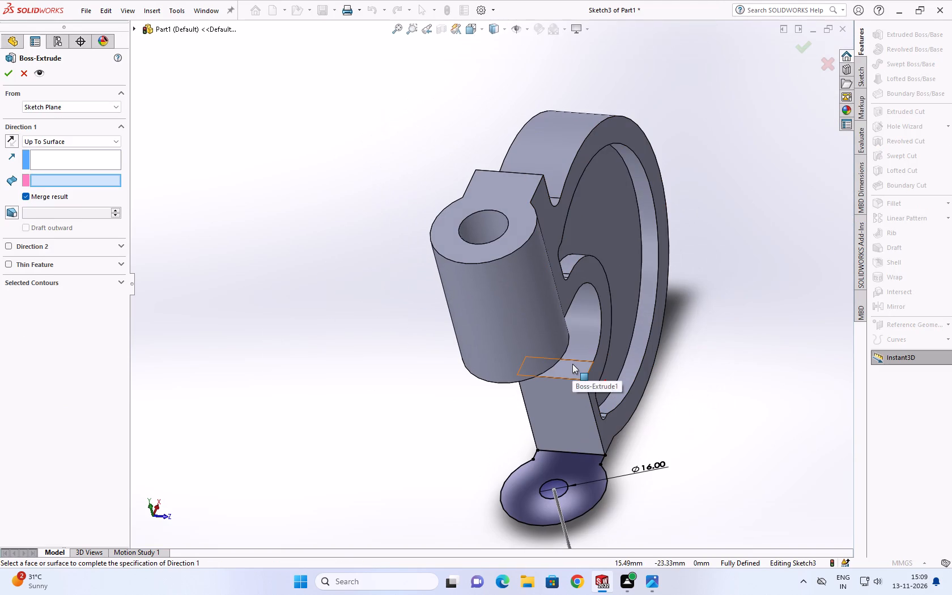
click(7, 74)
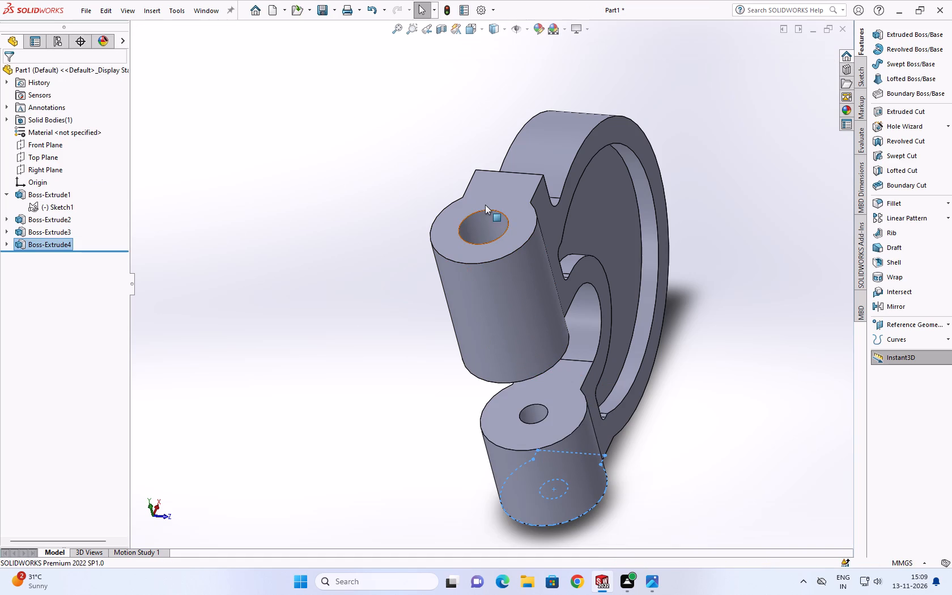
Sketch a circle of about 17.8 mm radius on the upper jaw's top face, centred on the existing bore.
click(483, 202)
click(529, 168)
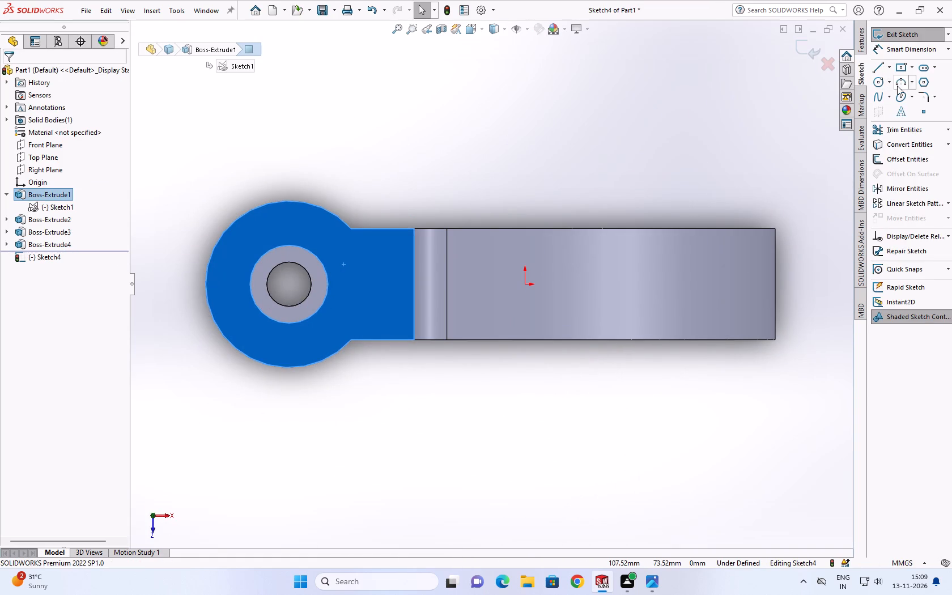
click(877, 82)
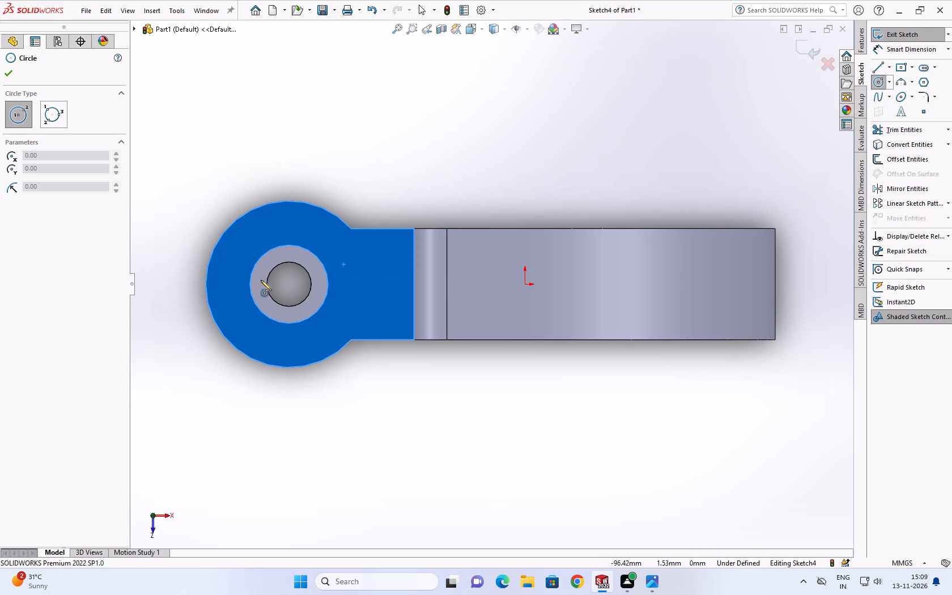
click(289, 283)
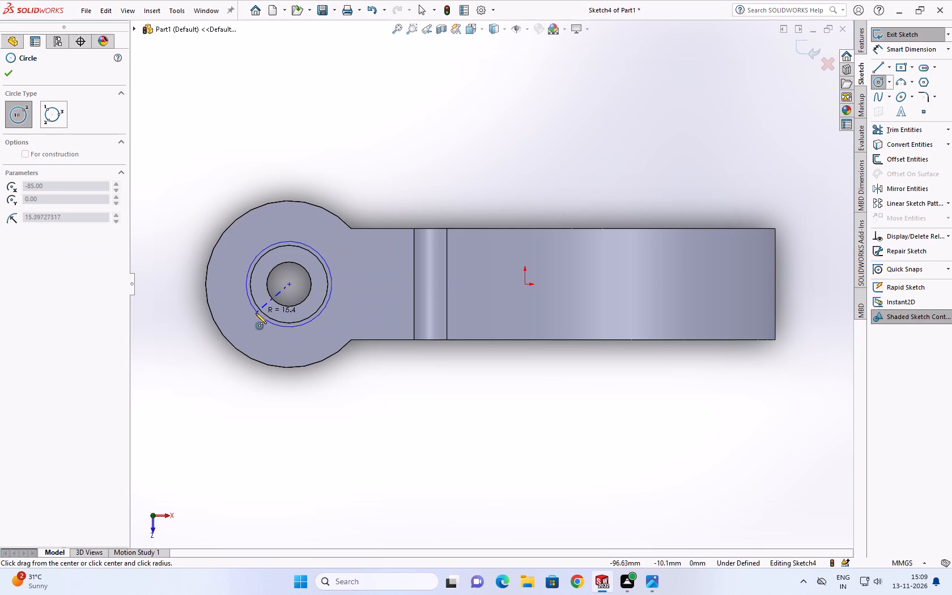
click(249, 313)
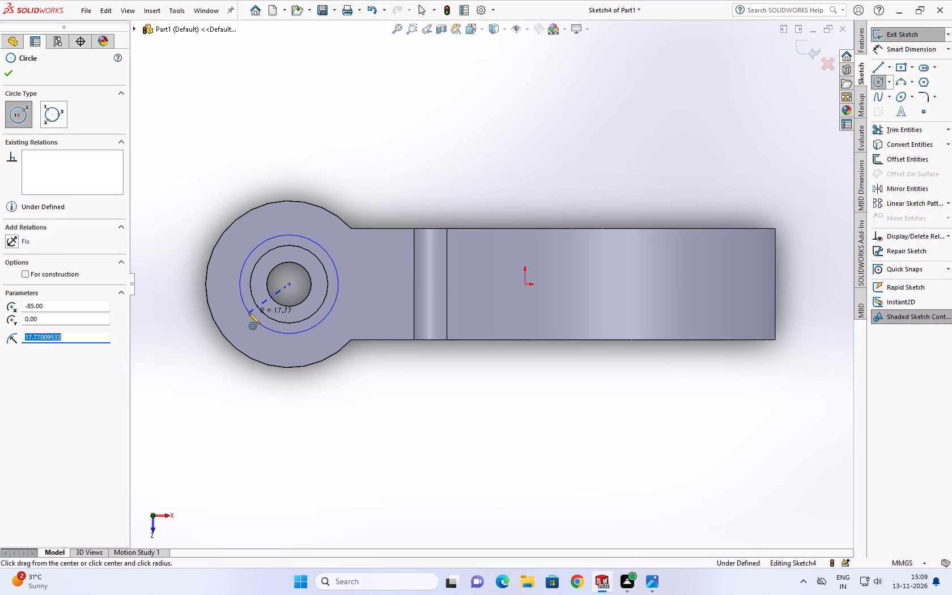
Dimension the new circle to a 32 mm diameter, checking the upper bore in the reference drawing's section view.
click(882, 49)
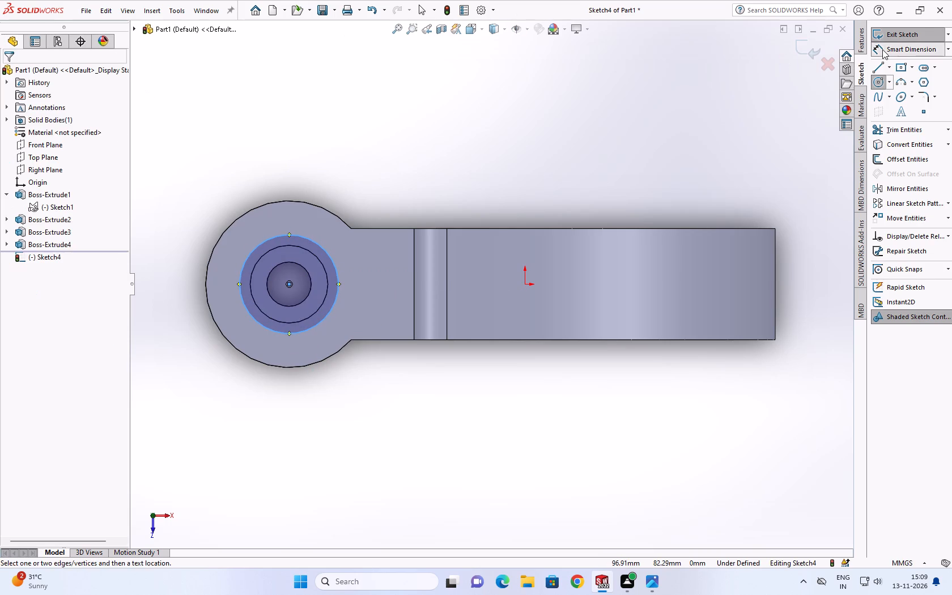
click(302, 239)
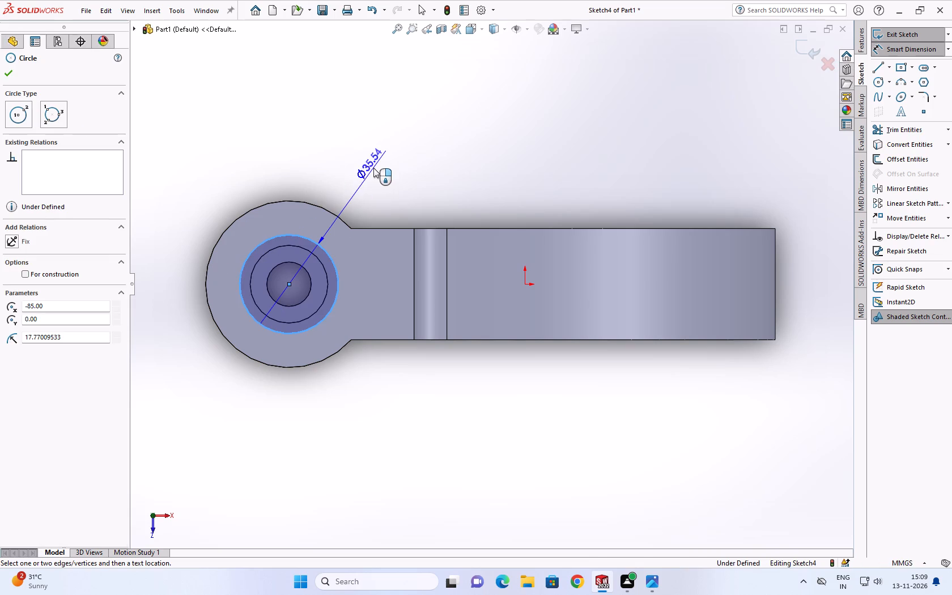
click(373, 168)
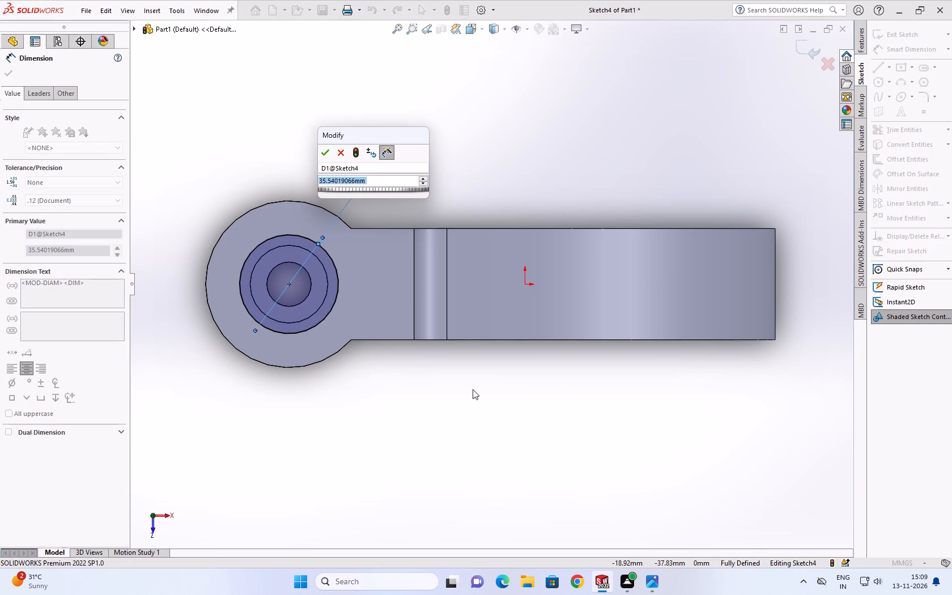
click(656, 585)
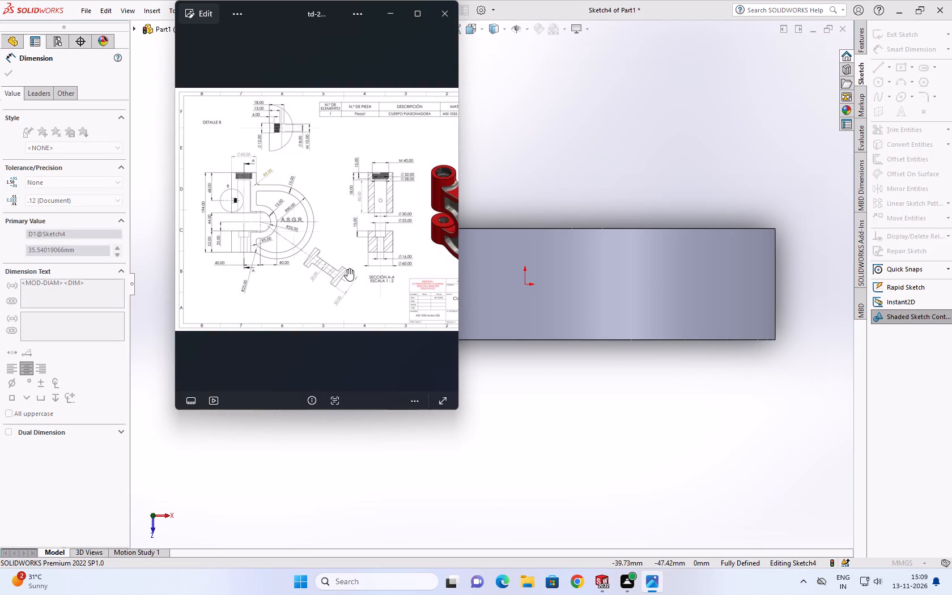
scroll(409, 184, up, 1)
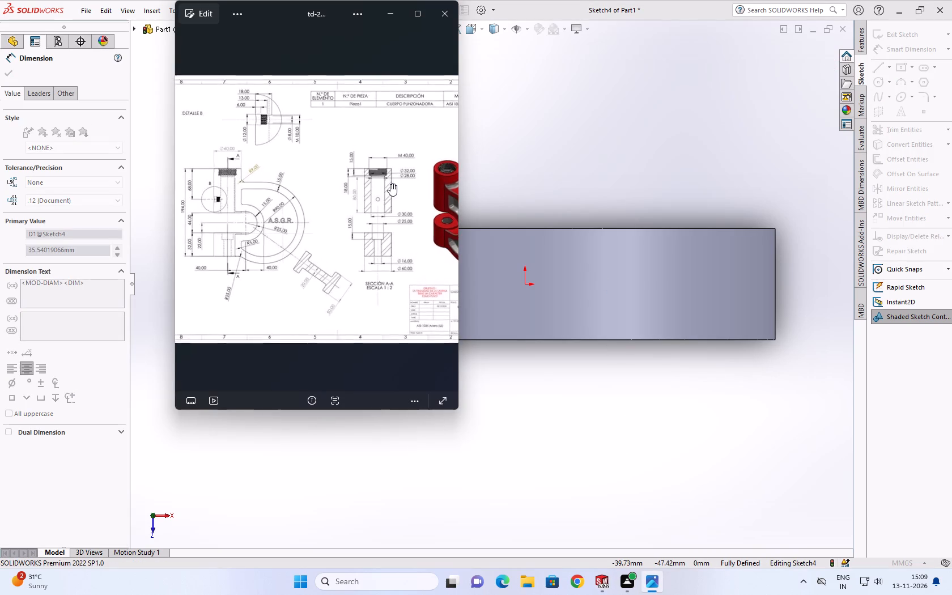
scroll(386, 178, up, 2)
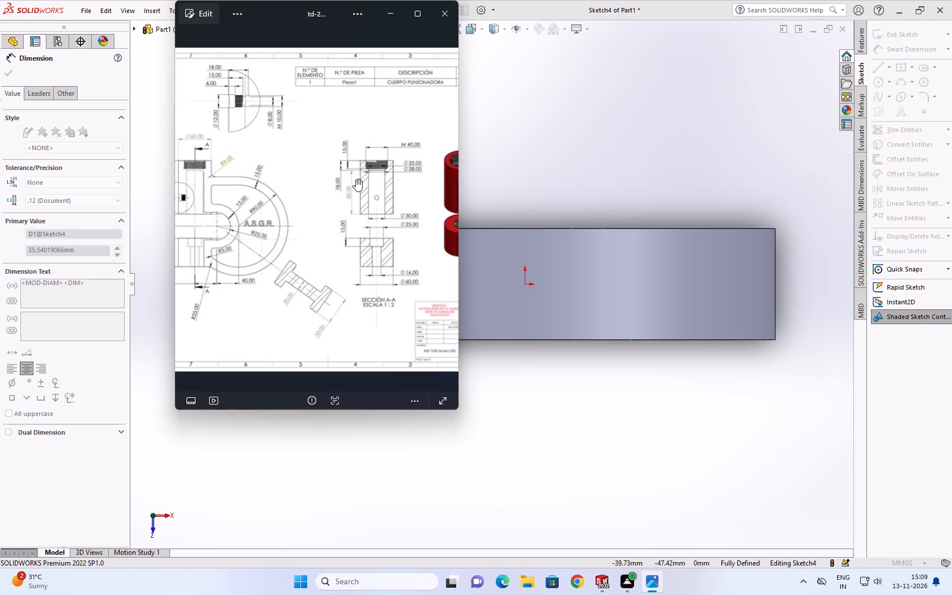
scroll(422, 279, up, 2)
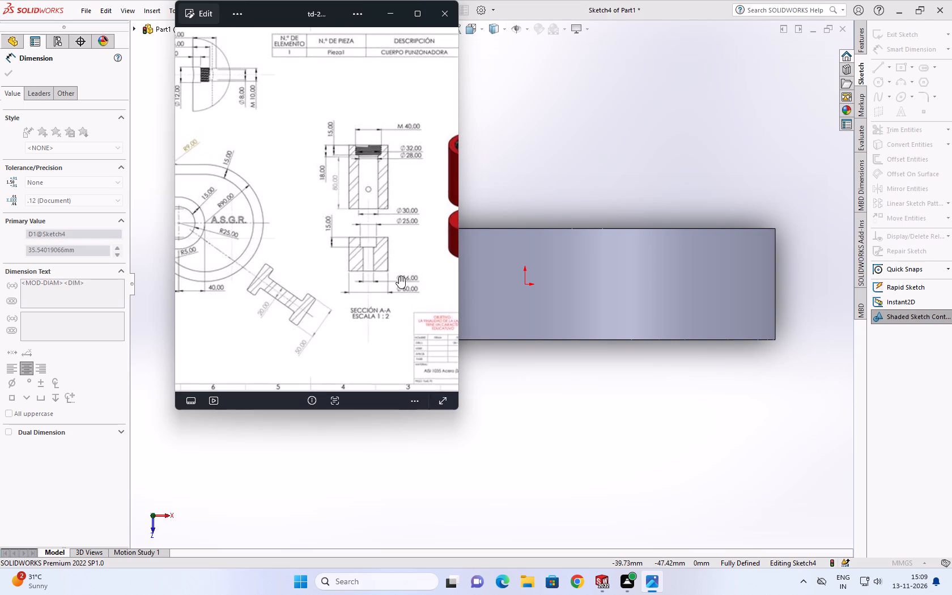
scroll(382, 279, down, 1)
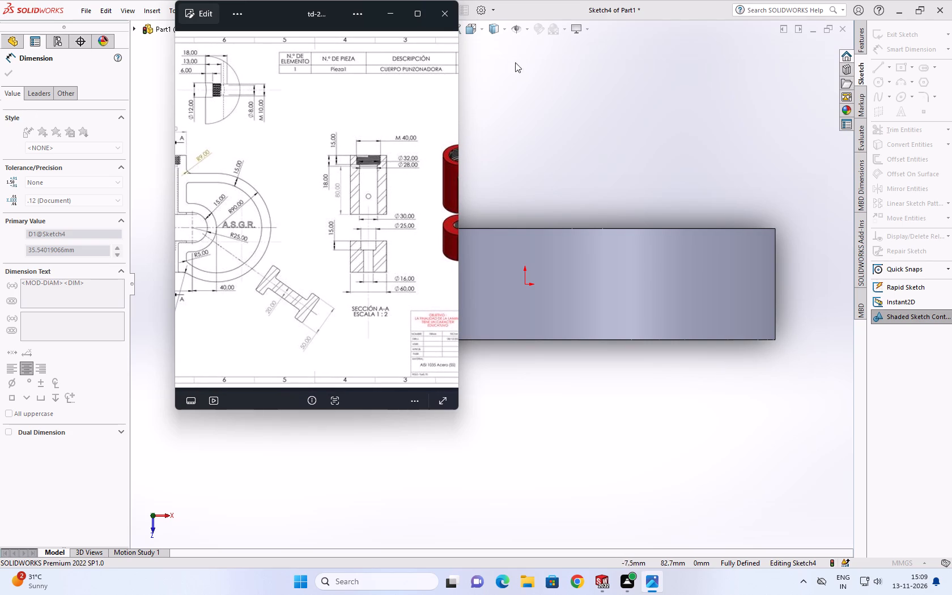
click(726, 147)
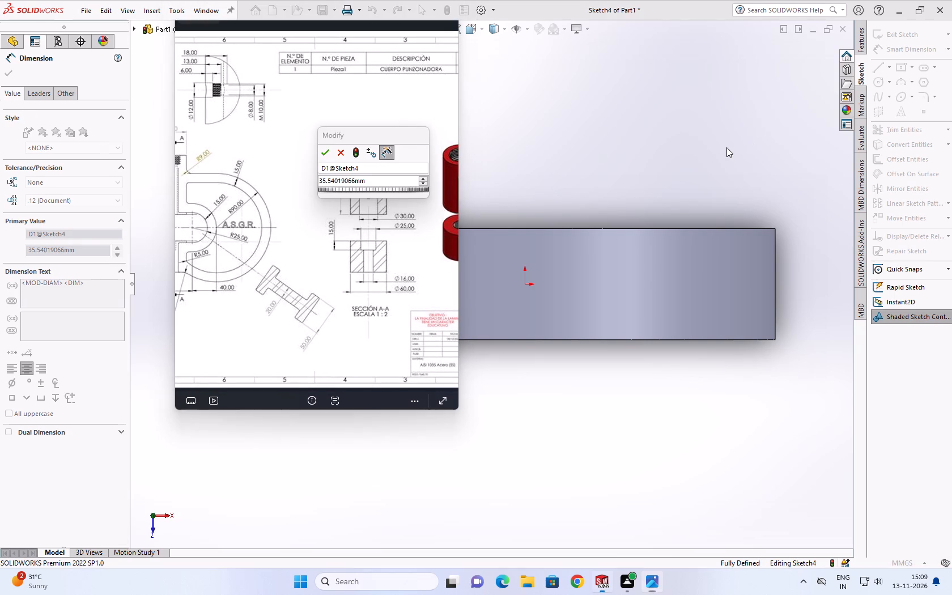
double_click(373, 179)
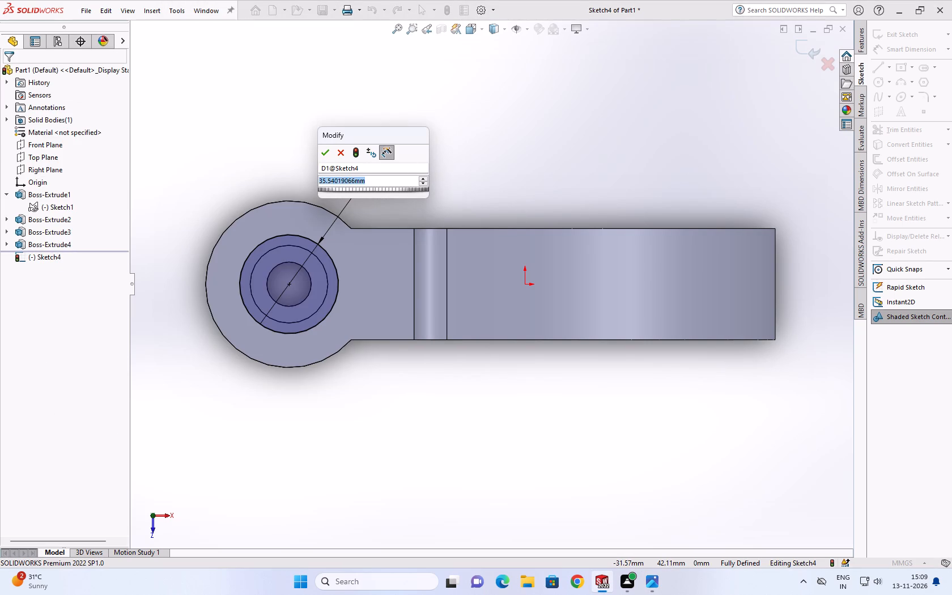
text(32)
key(Return)
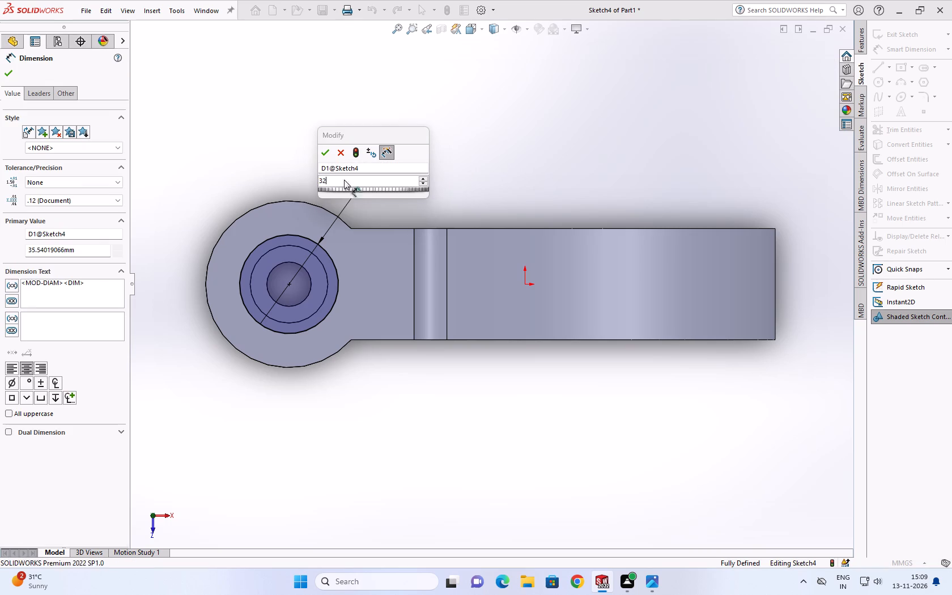
Cut-extrude the 32 mm circle into the upper jaw with a Blind depth of 15 mm.
scroll(311, 300, down, 2)
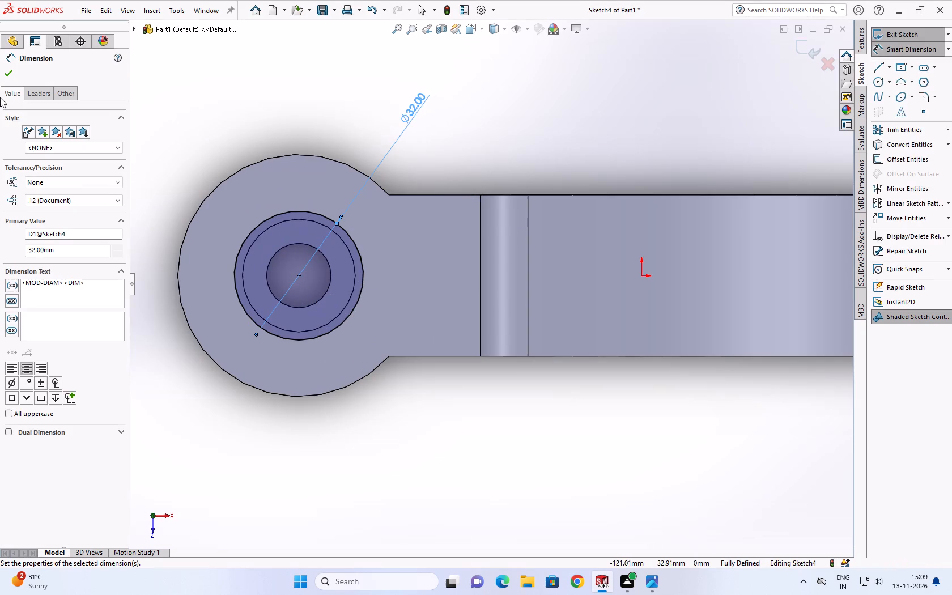
middle_drag(310, 249, 320, 173)
scroll(320, 181, up, 2)
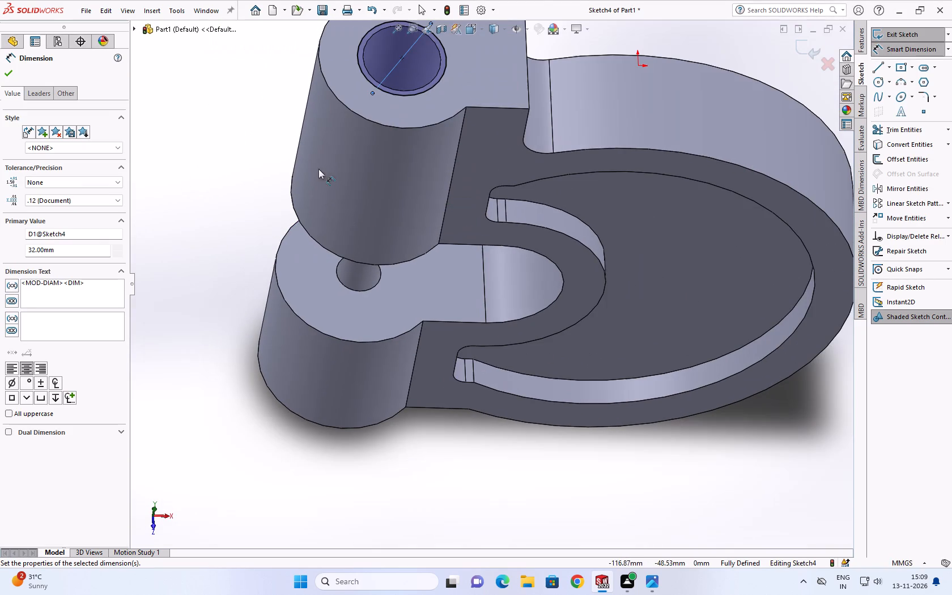
scroll(364, 99, down, 2)
scroll(424, 90, up, 2)
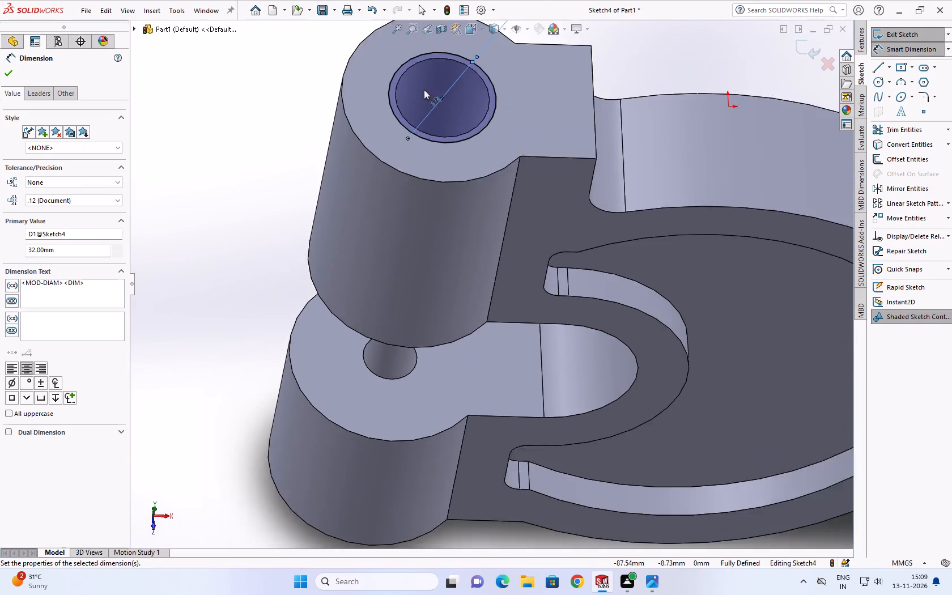
scroll(424, 90, up, 1)
scroll(441, 115, down, 2)
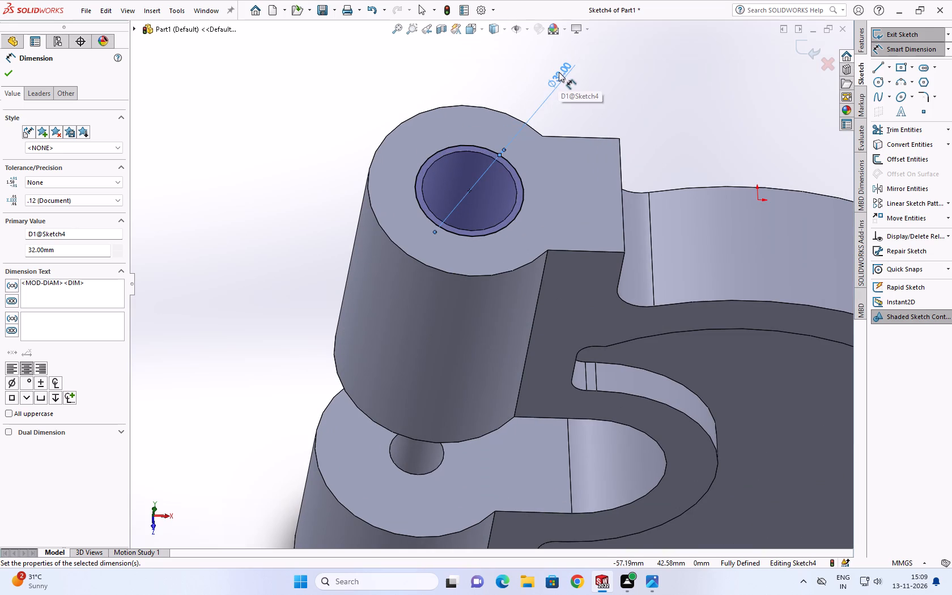
click(864, 44)
click(883, 109)
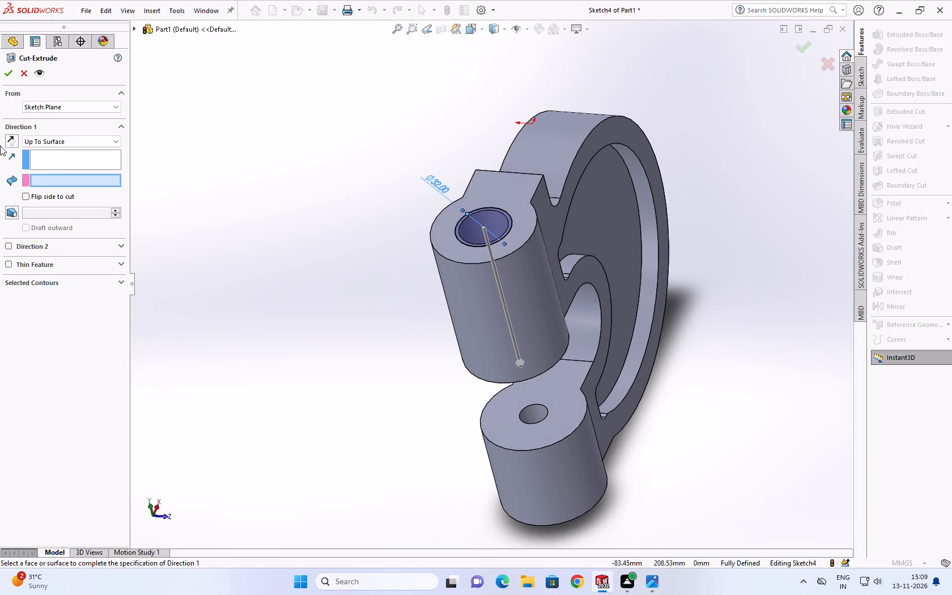
click(53, 139)
click(51, 149)
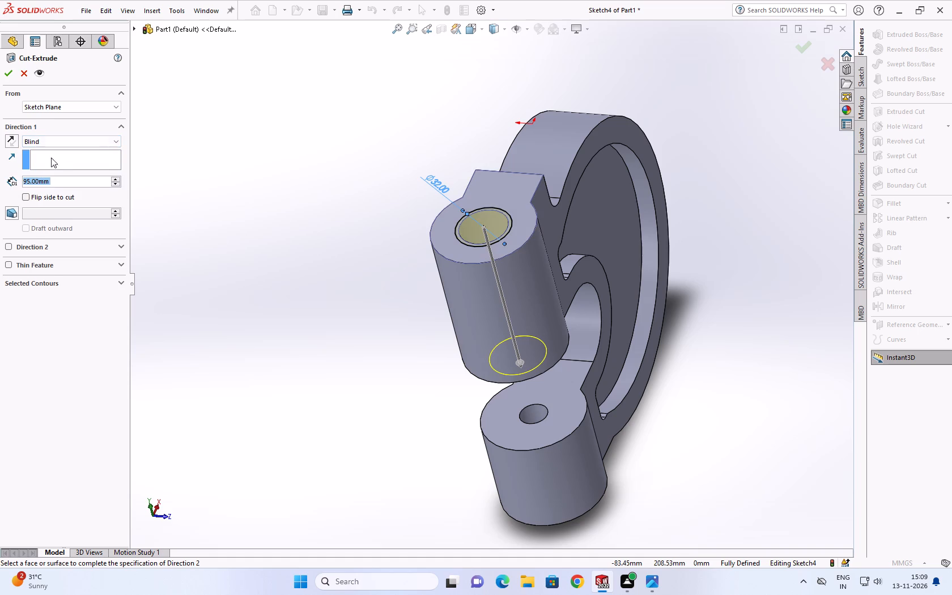
text(15)
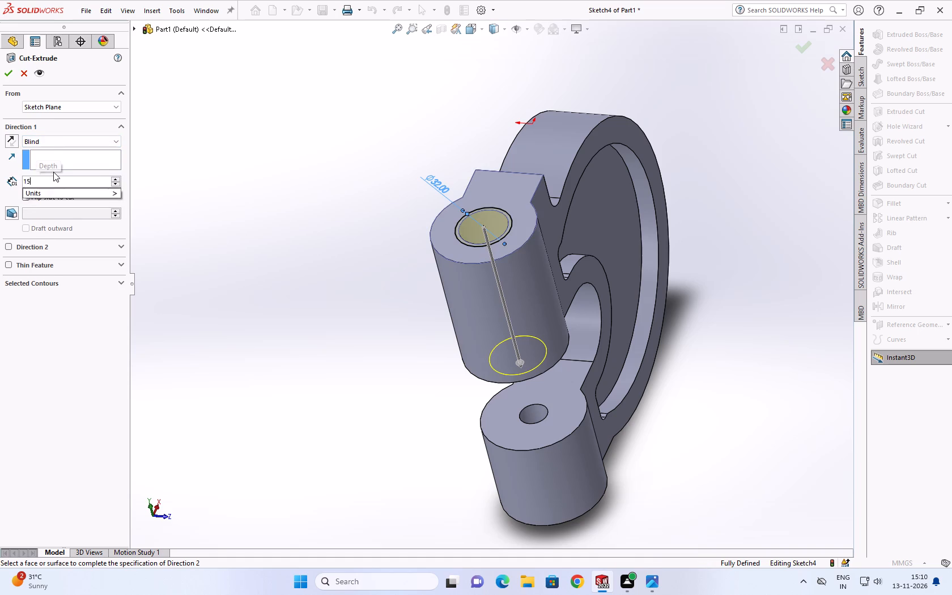
key(Return)
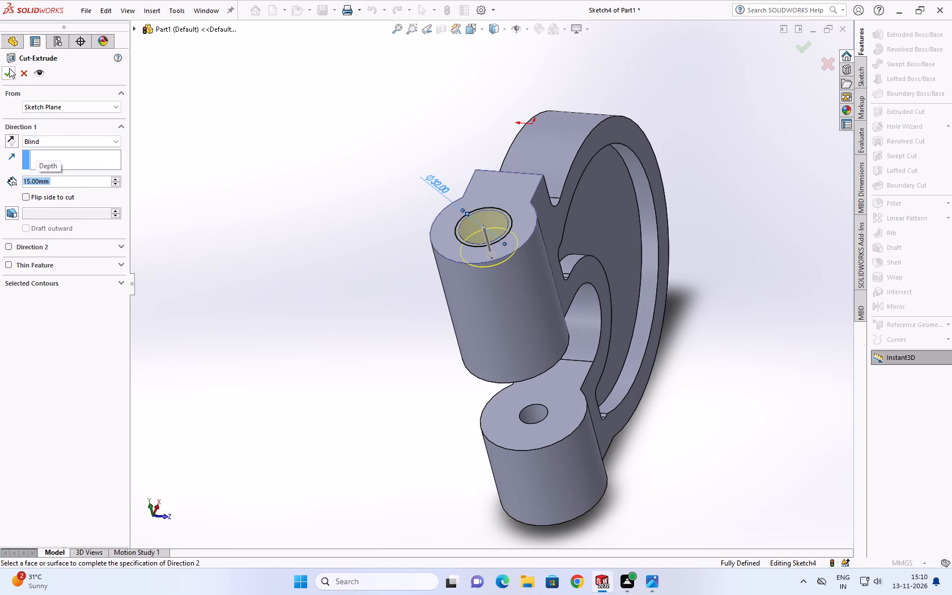
click(9, 72)
Sketch a circle of about 11.5 mm radius on the lower jaw's upper face, centred on its hole.
scroll(447, 218, down, 2)
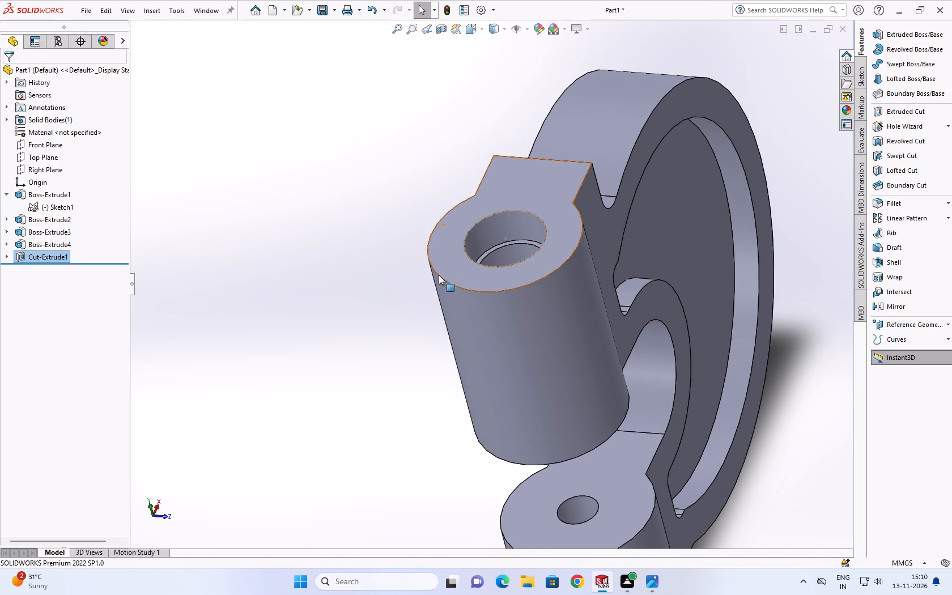
middle_drag(441, 268, 431, 345)
scroll(441, 268, down, 1)
scroll(651, 401, up, 1)
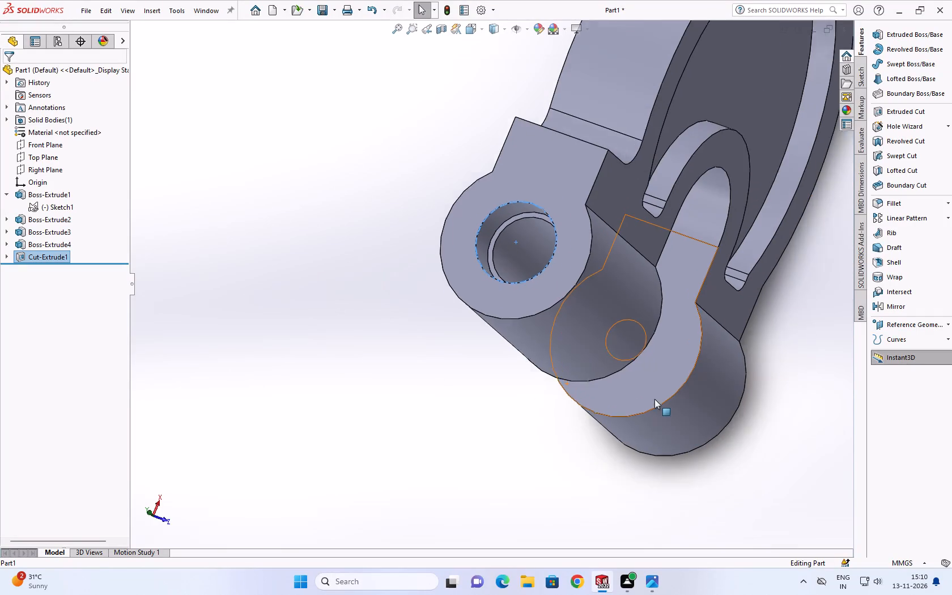
scroll(654, 399, up, 1)
middle_drag(654, 399, 641, 372)
click(598, 360)
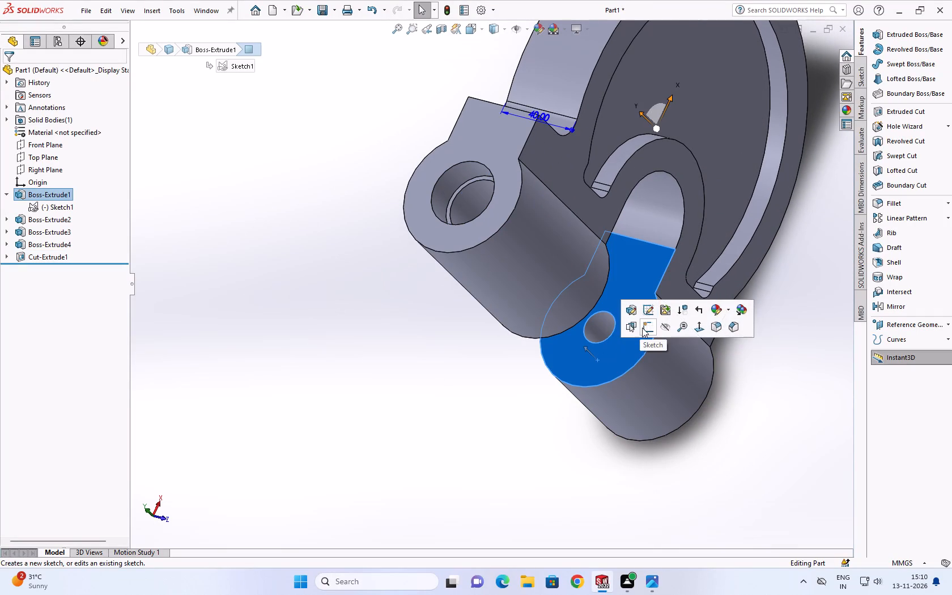
click(645, 327)
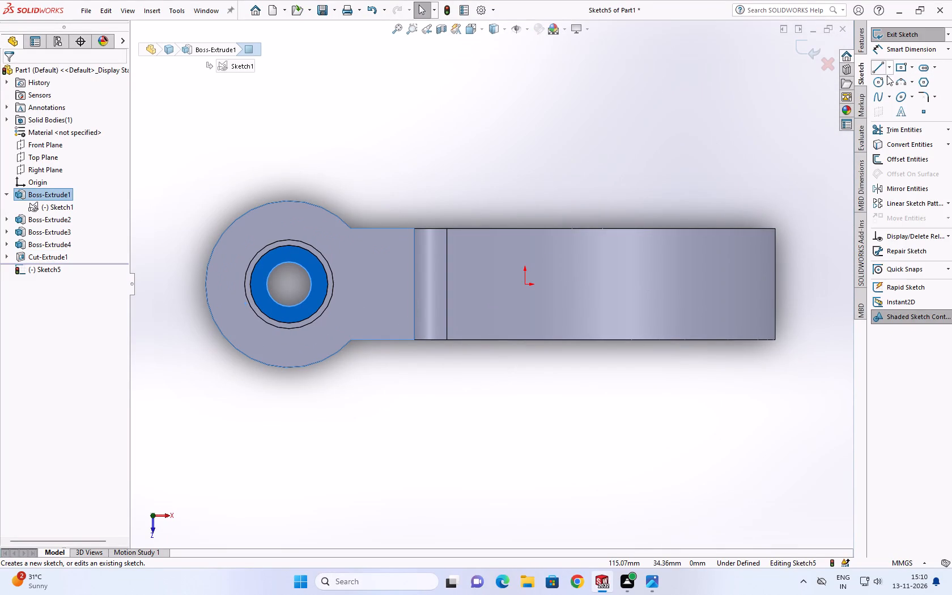
click(879, 80)
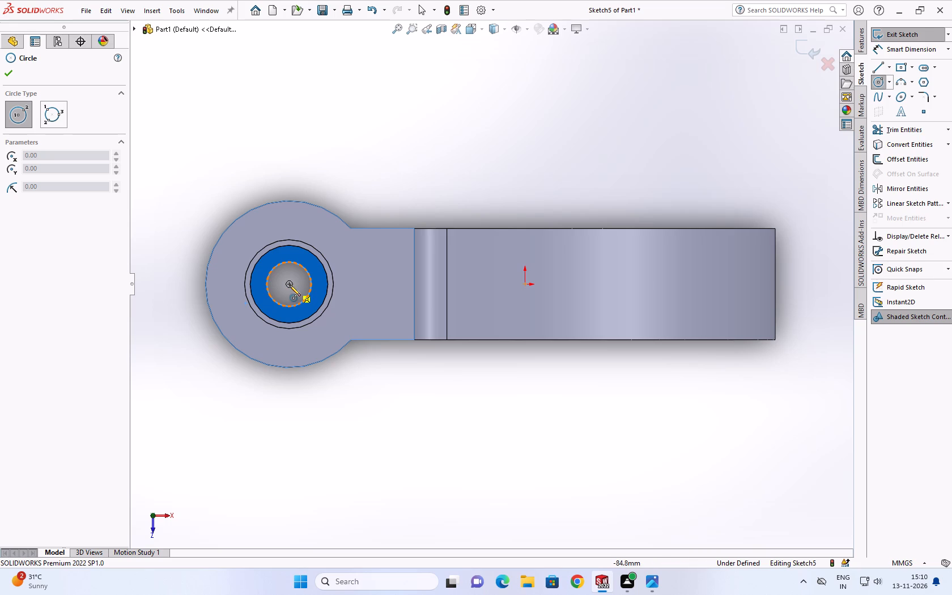
click(288, 284)
click(321, 280)
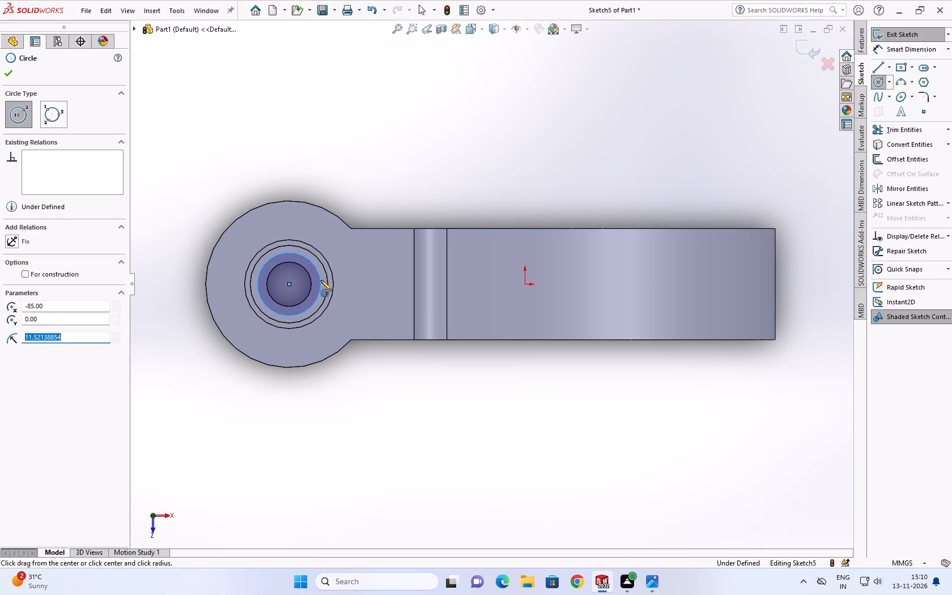
Dimension the lower jaw circle to a 25 mm diameter, checking the counterbore in the reference drawing.
click(895, 49)
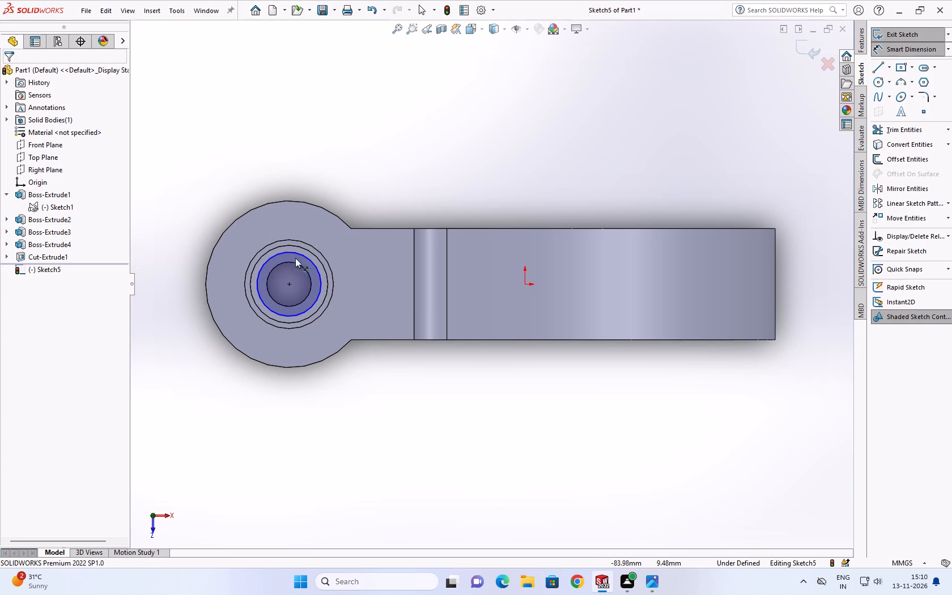
click(300, 256)
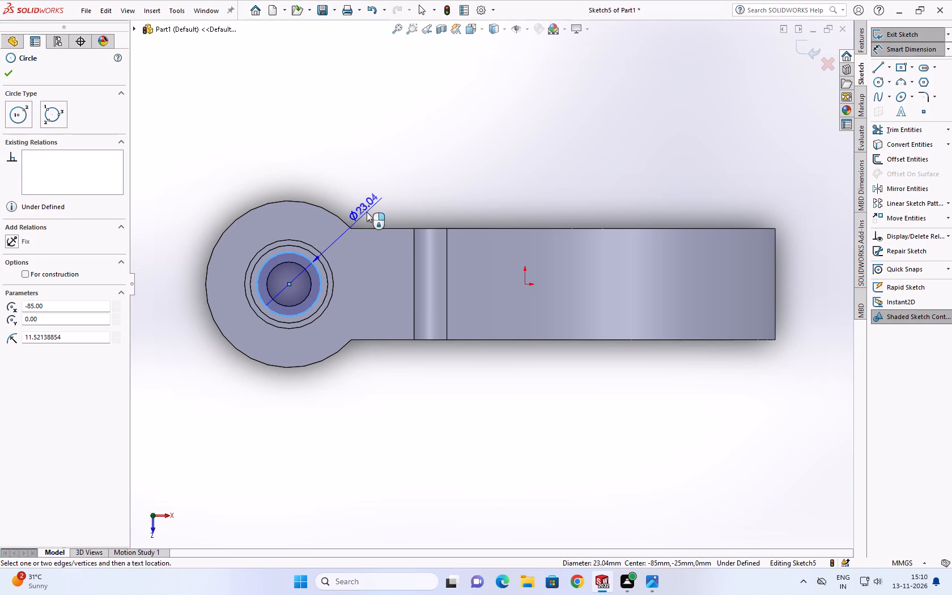
click(367, 212)
click(649, 572)
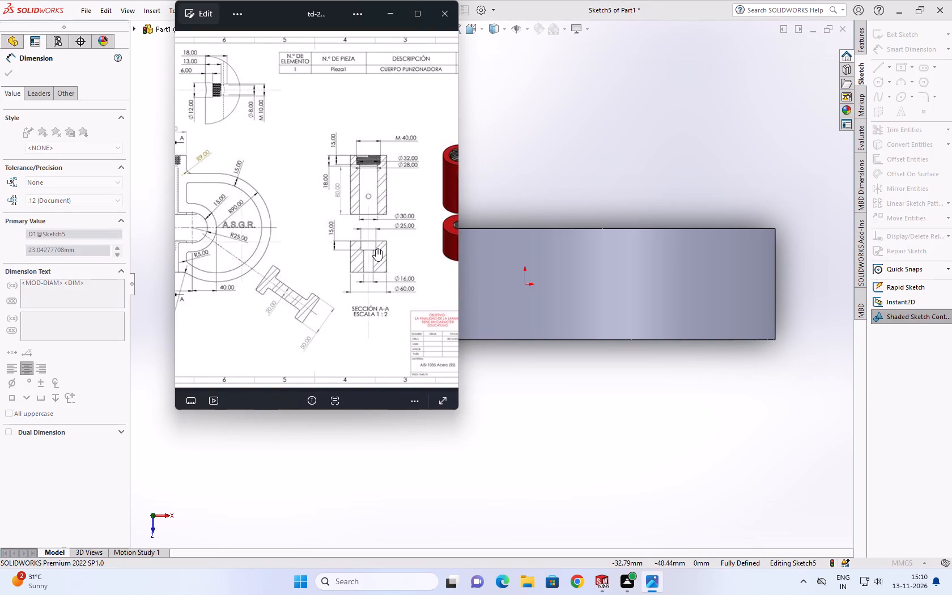
click(523, 193)
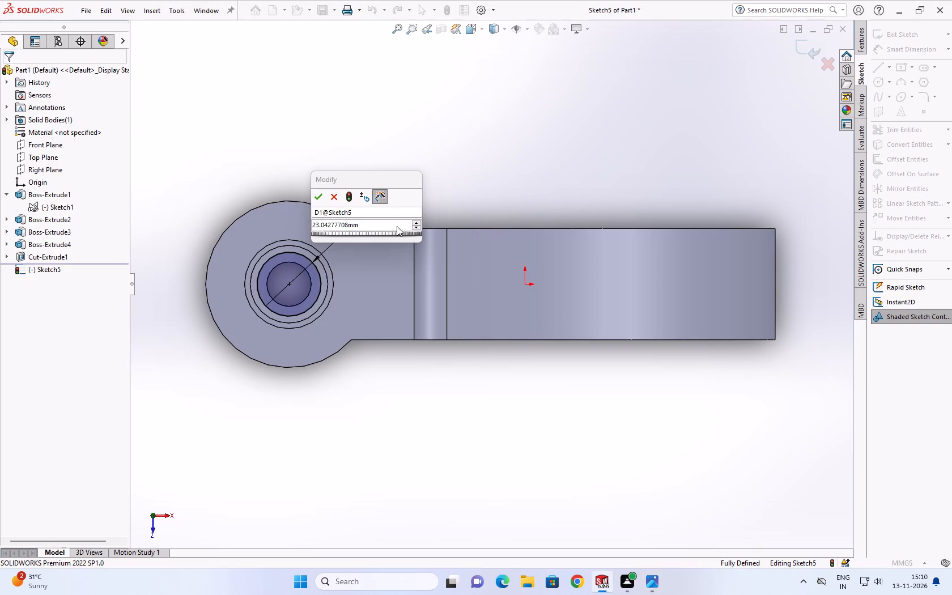
double_click(369, 227)
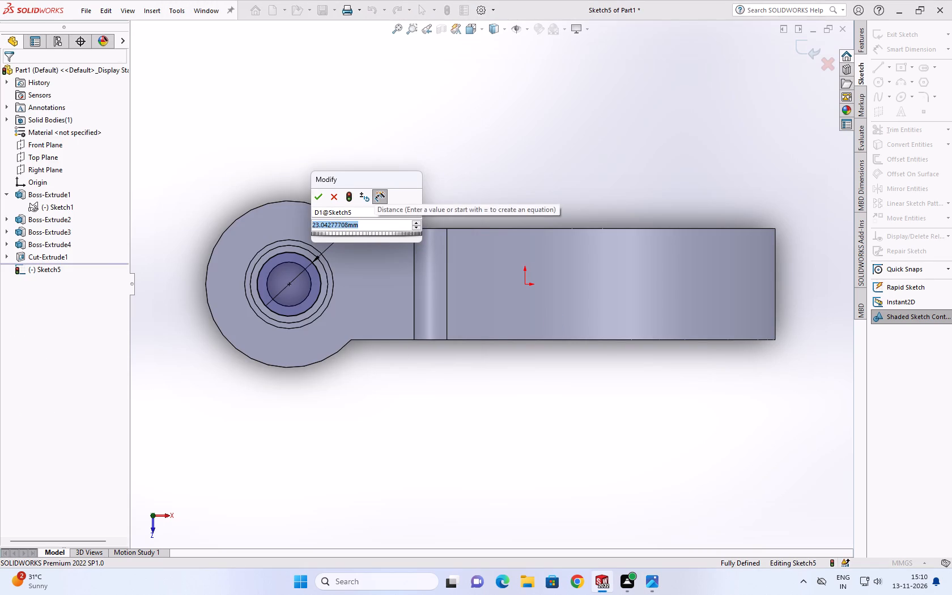
text(25)
key(Return)
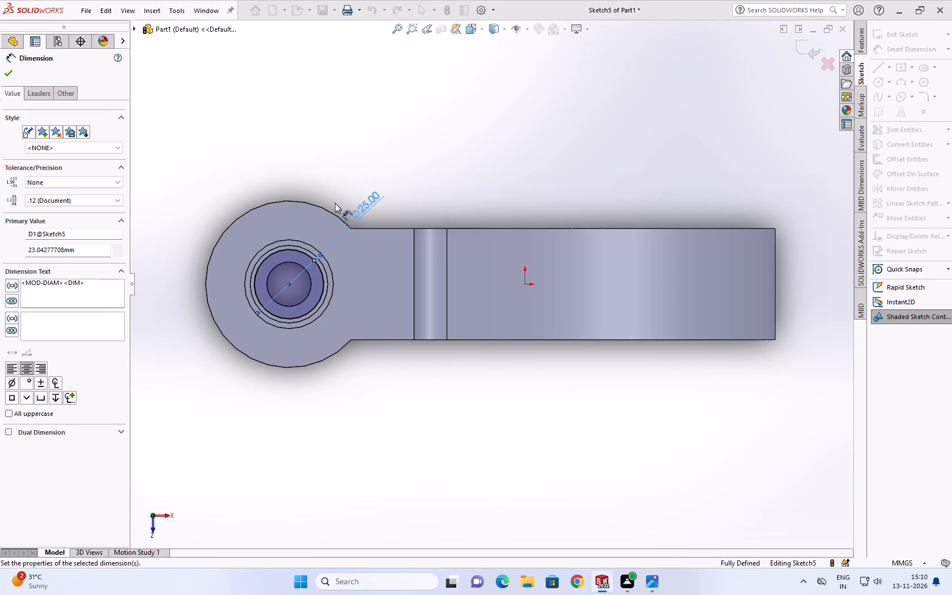
Cut-extrude the 25 mm circle into the lower jaw with a Blind depth of 15 mm.
scroll(339, 223, down, 4)
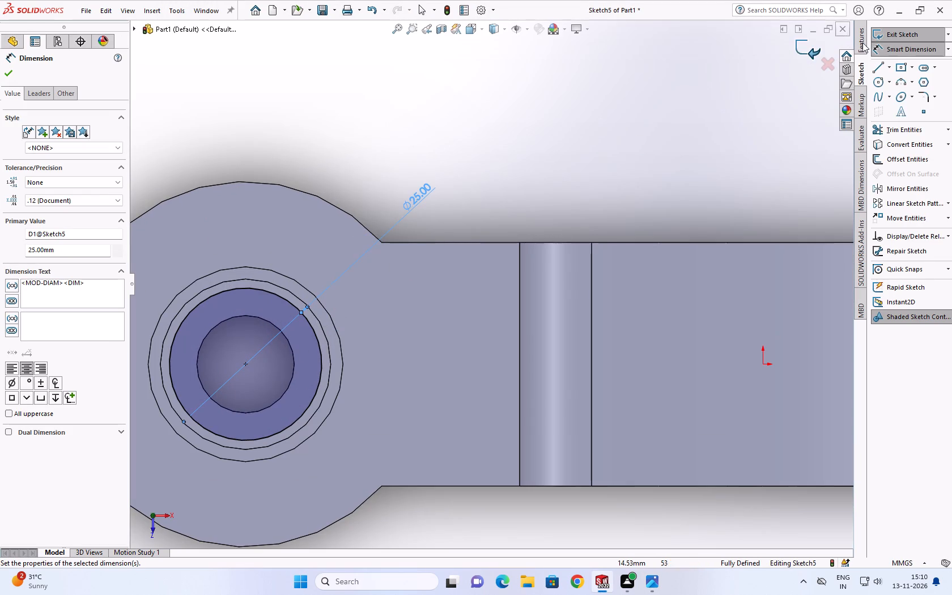
click(853, 39)
click(862, 44)
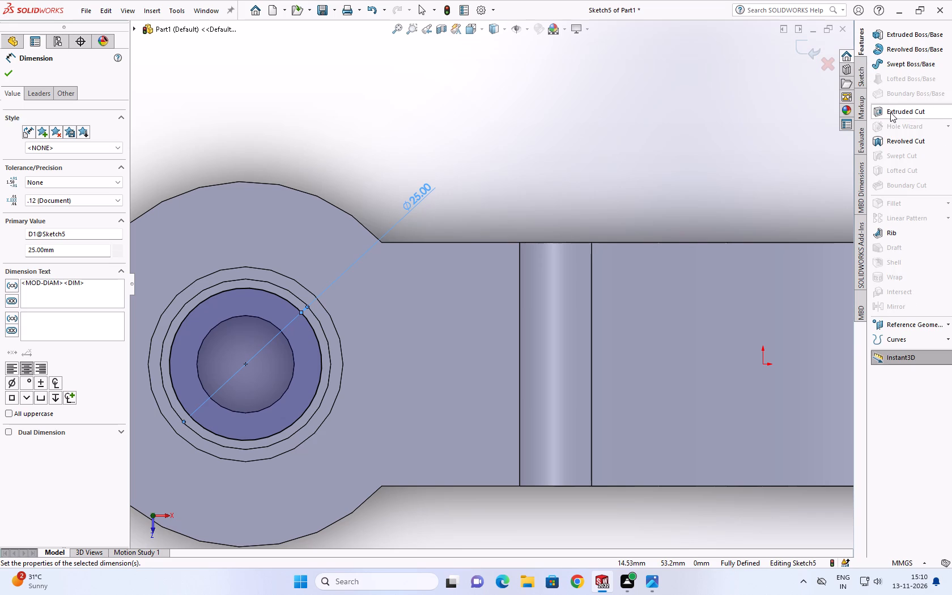
click(890, 112)
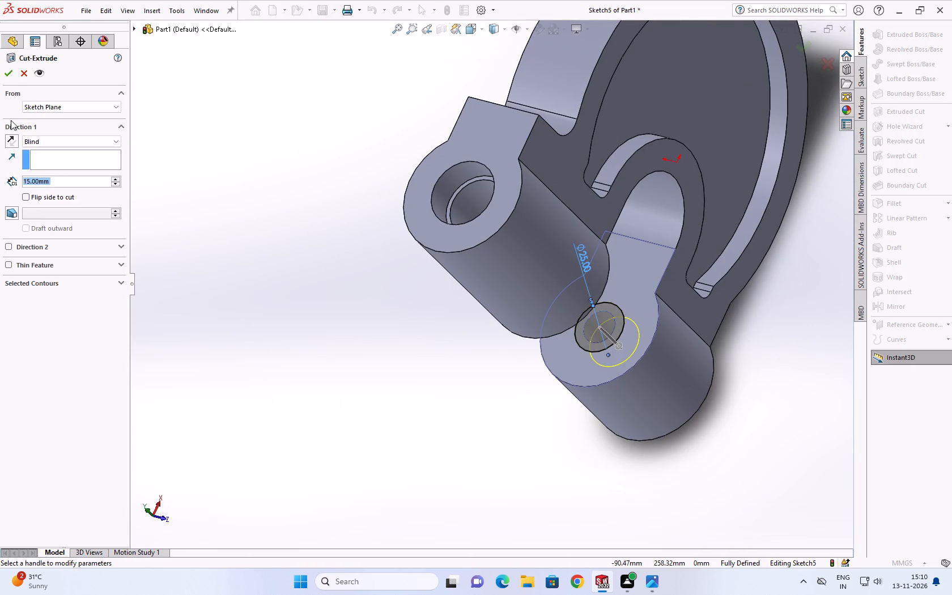
click(11, 75)
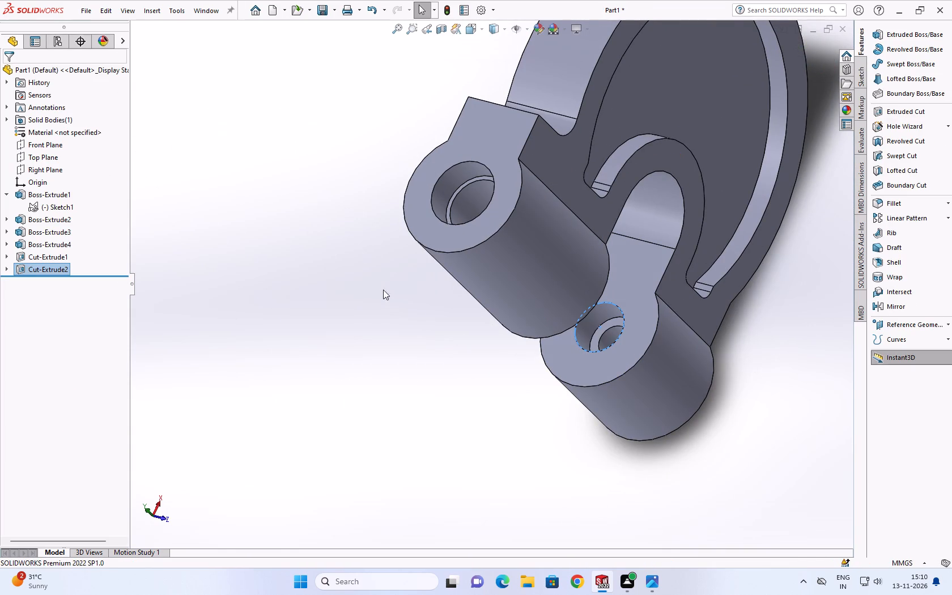
click(387, 297)
Examine the jaw bores and the upper jaw's thread callouts in section A-A of the reference drawing.
middle_drag(478, 283, 422, 311)
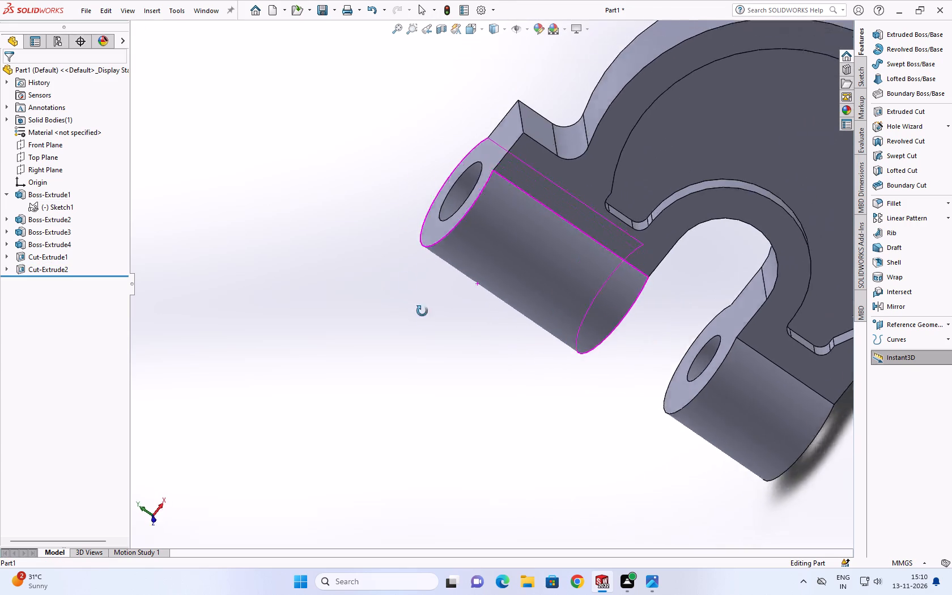
middle_drag(422, 311, 426, 326)
click(657, 582)
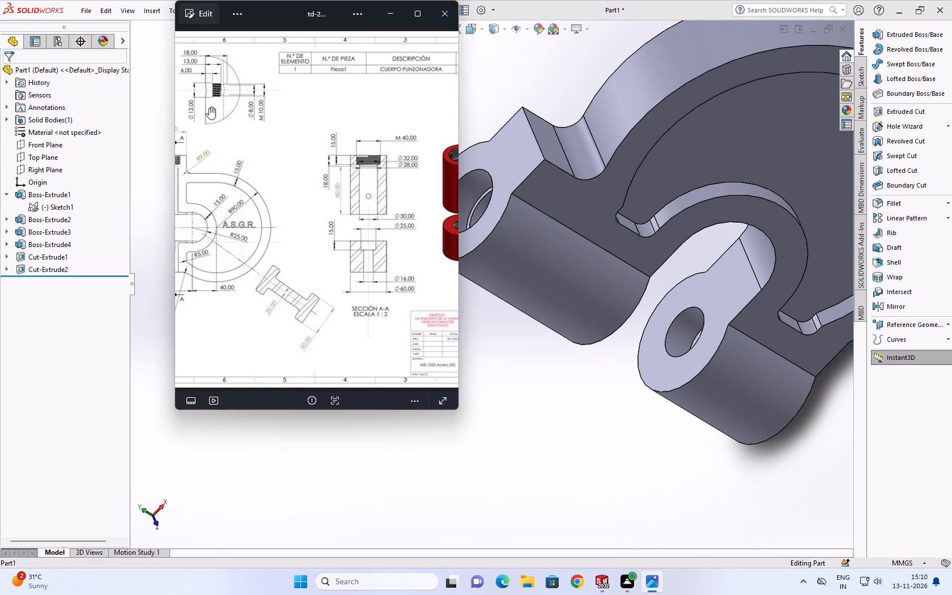
scroll(362, 174, up, 3)
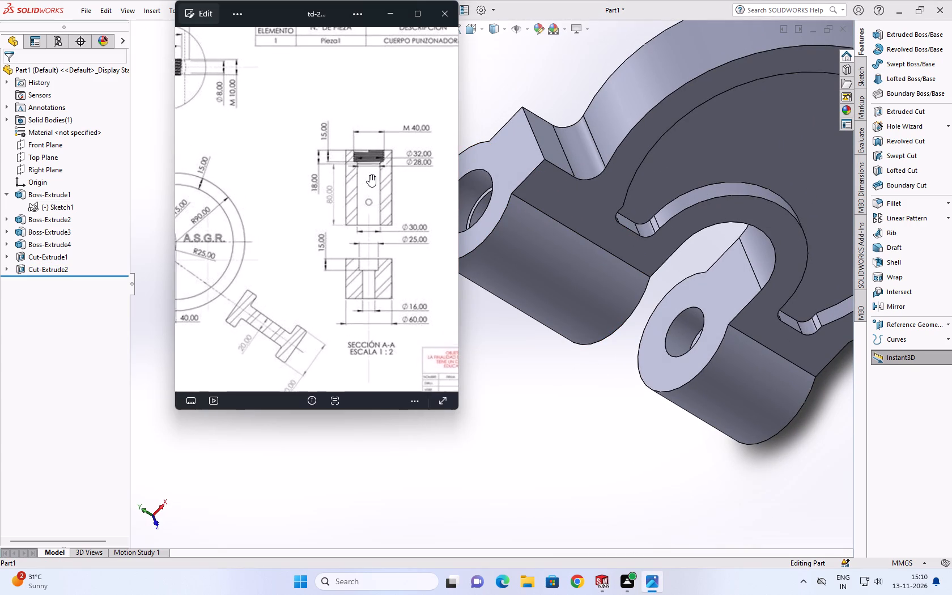
scroll(363, 175, up, 1)
scroll(369, 171, down, 1)
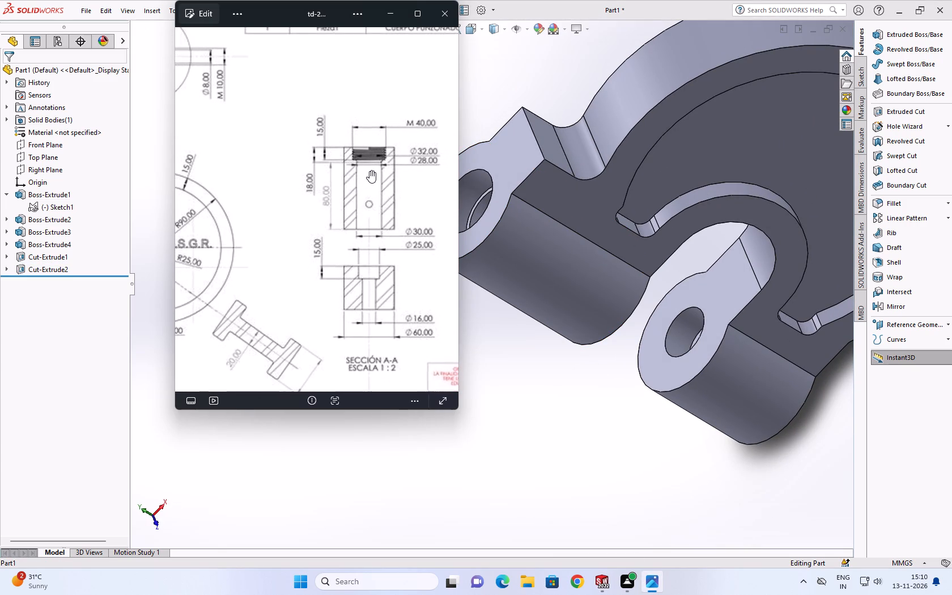
click(510, 92)
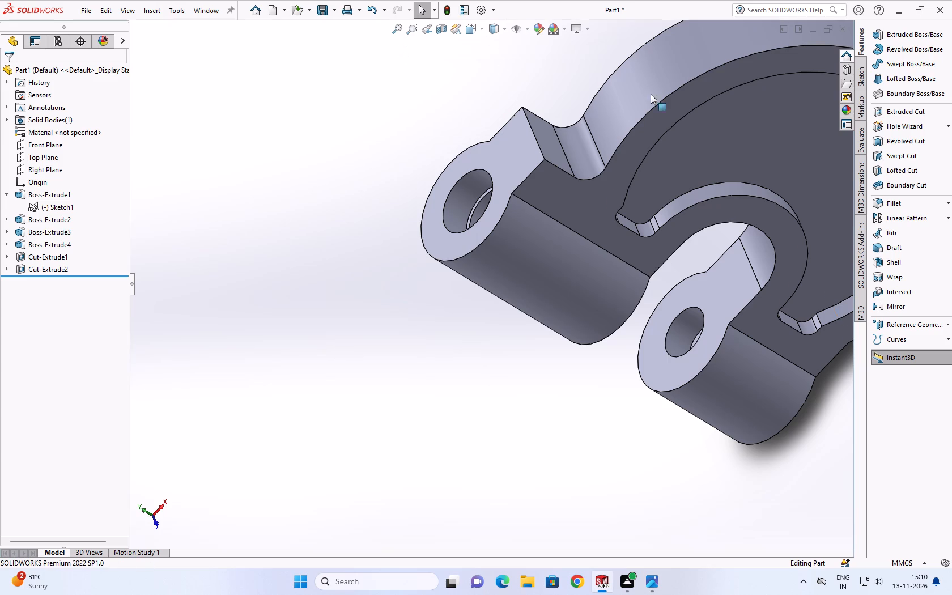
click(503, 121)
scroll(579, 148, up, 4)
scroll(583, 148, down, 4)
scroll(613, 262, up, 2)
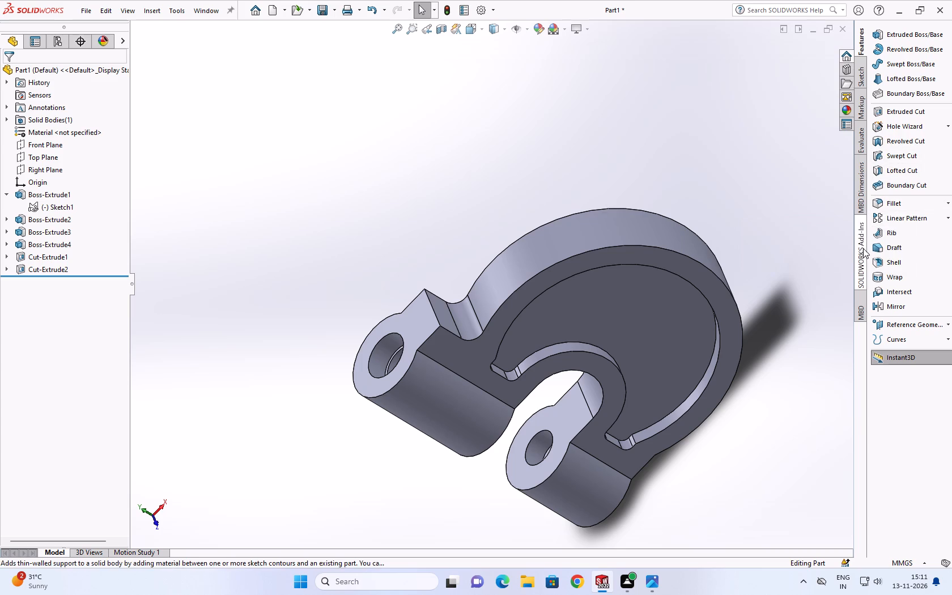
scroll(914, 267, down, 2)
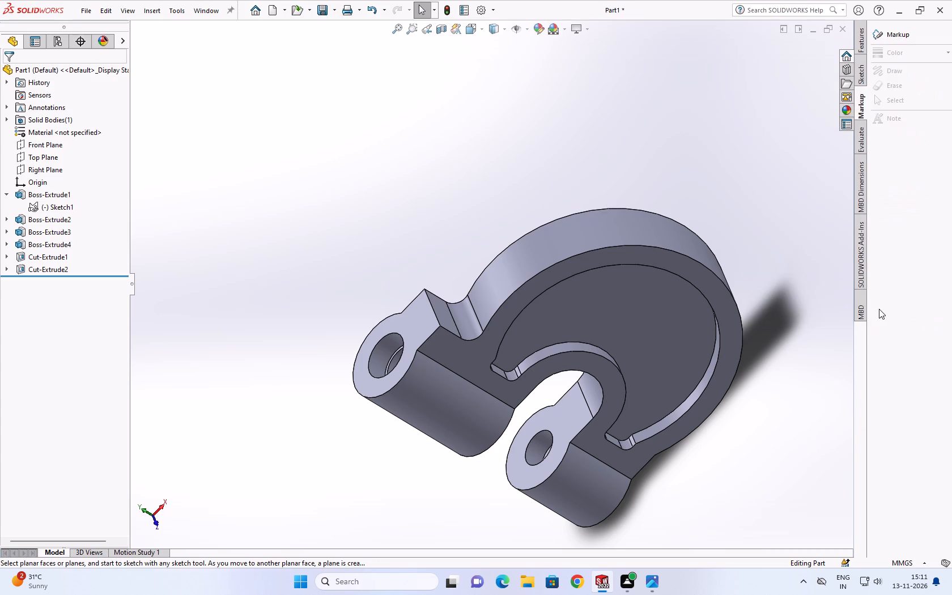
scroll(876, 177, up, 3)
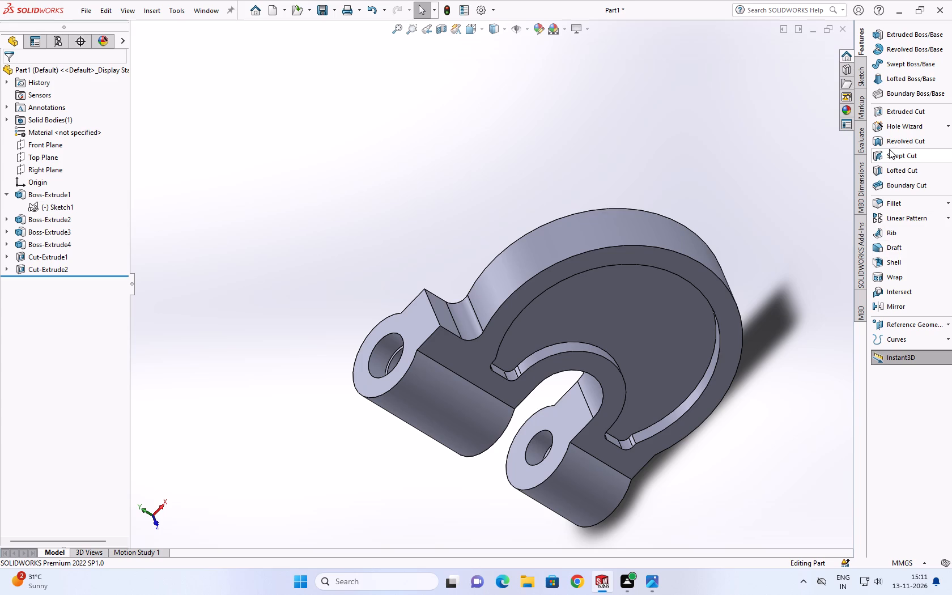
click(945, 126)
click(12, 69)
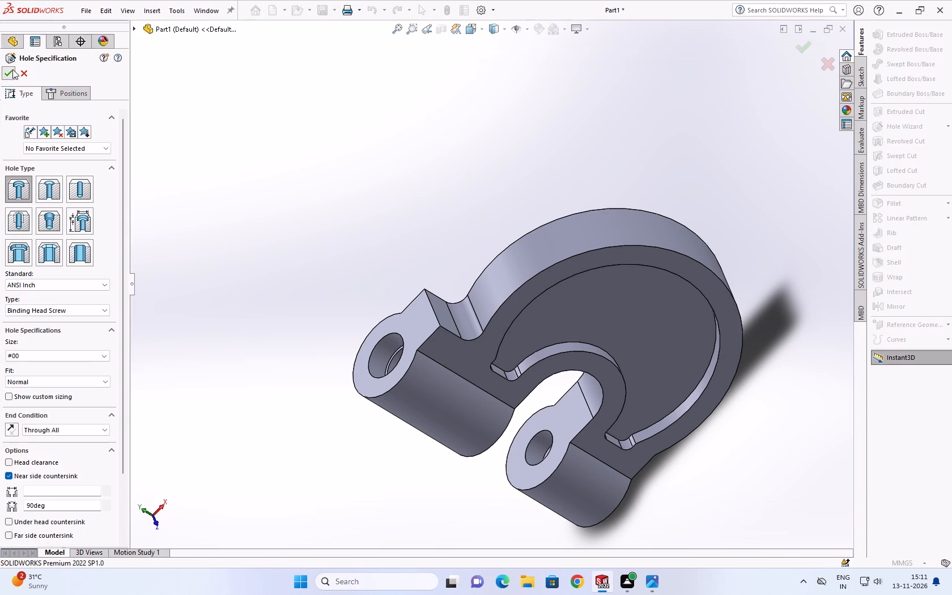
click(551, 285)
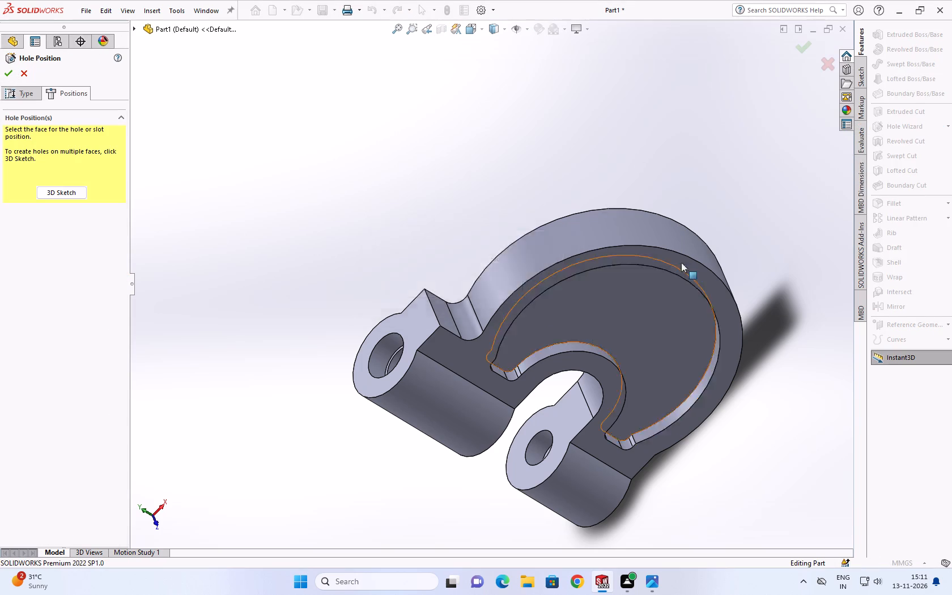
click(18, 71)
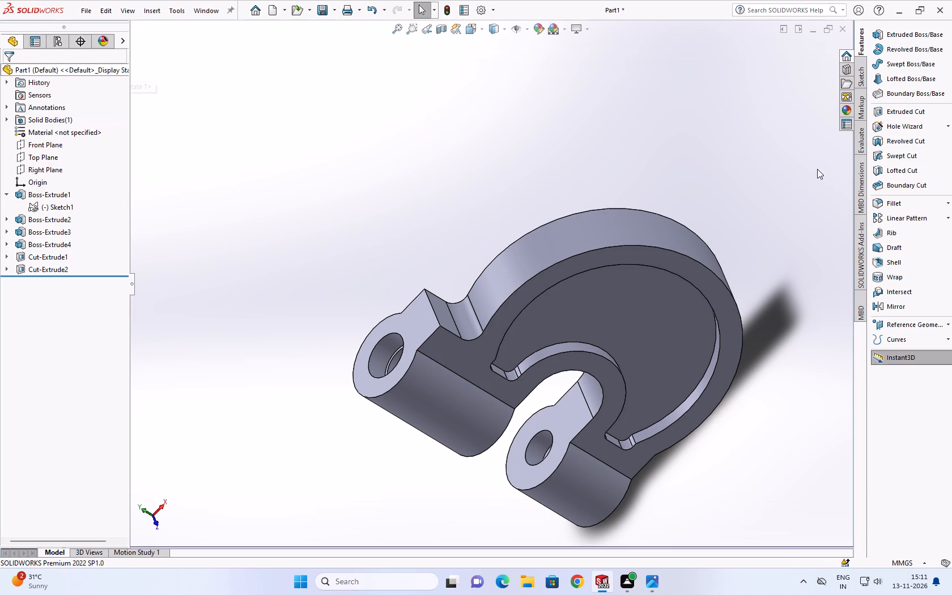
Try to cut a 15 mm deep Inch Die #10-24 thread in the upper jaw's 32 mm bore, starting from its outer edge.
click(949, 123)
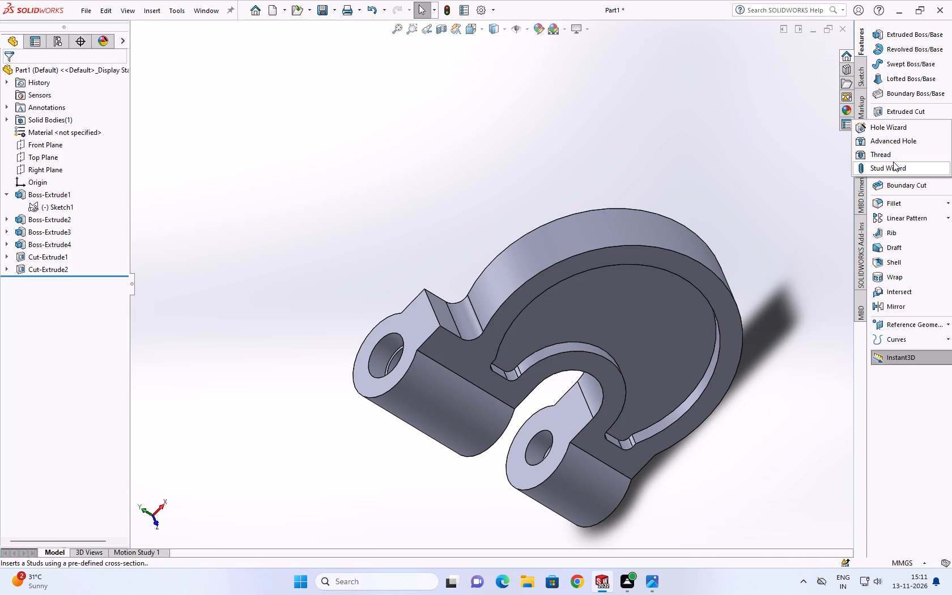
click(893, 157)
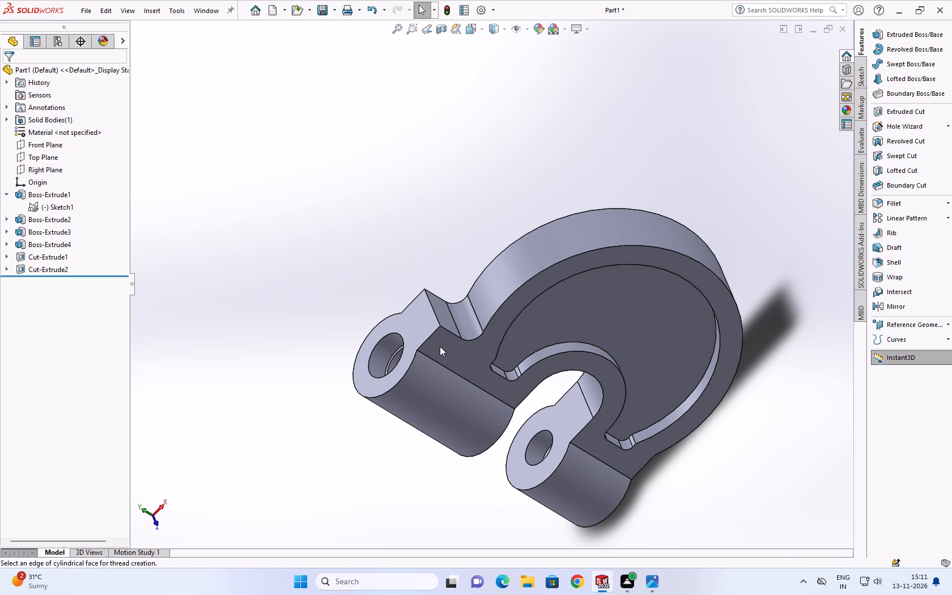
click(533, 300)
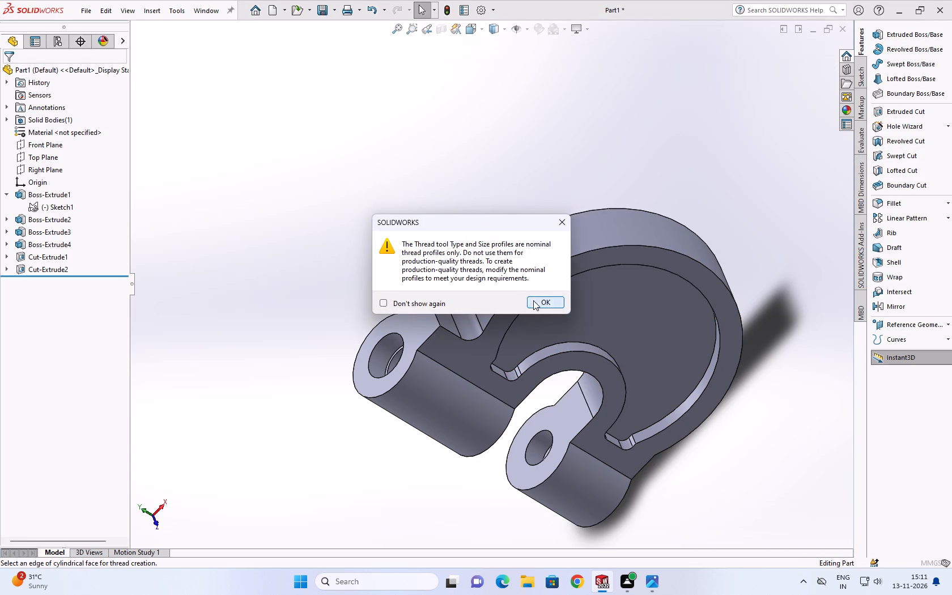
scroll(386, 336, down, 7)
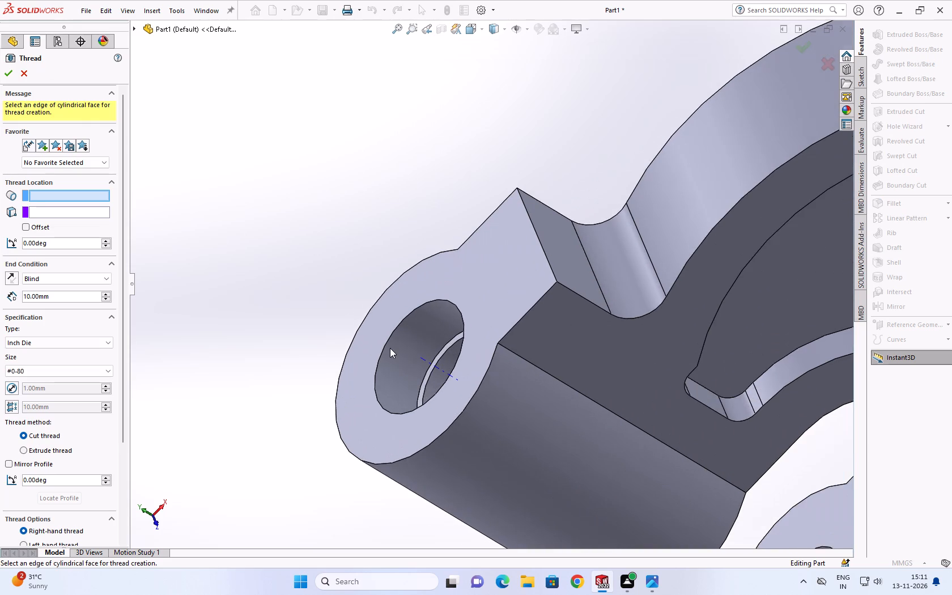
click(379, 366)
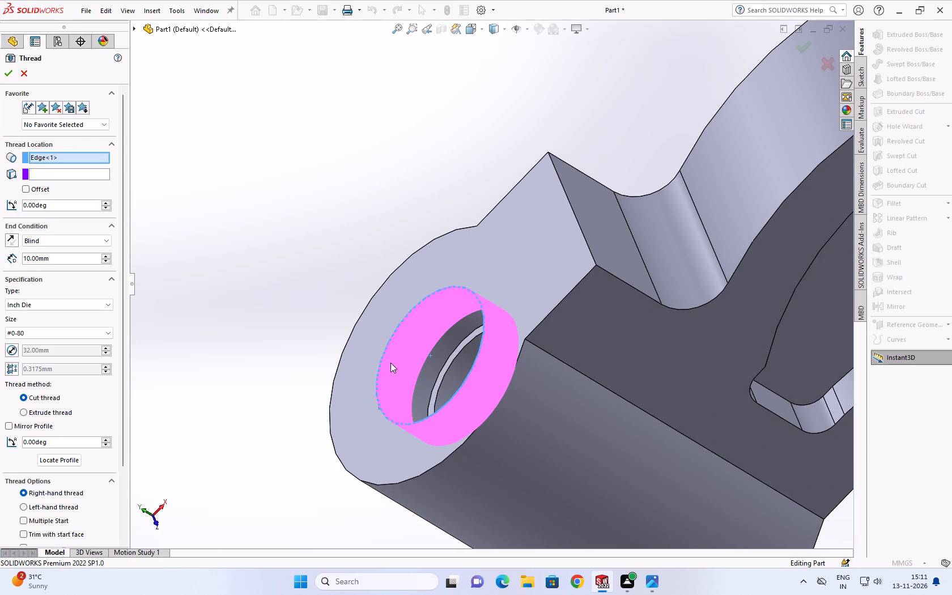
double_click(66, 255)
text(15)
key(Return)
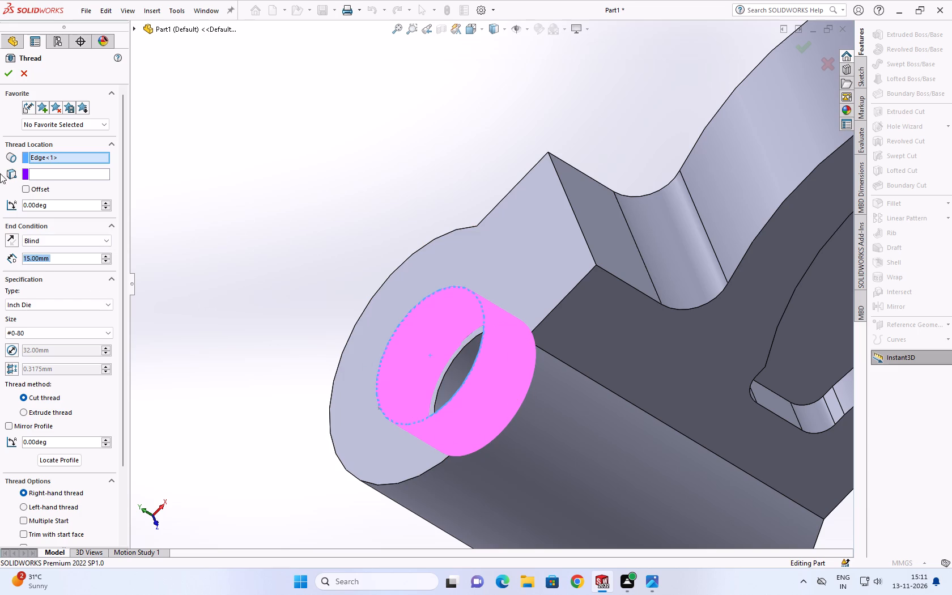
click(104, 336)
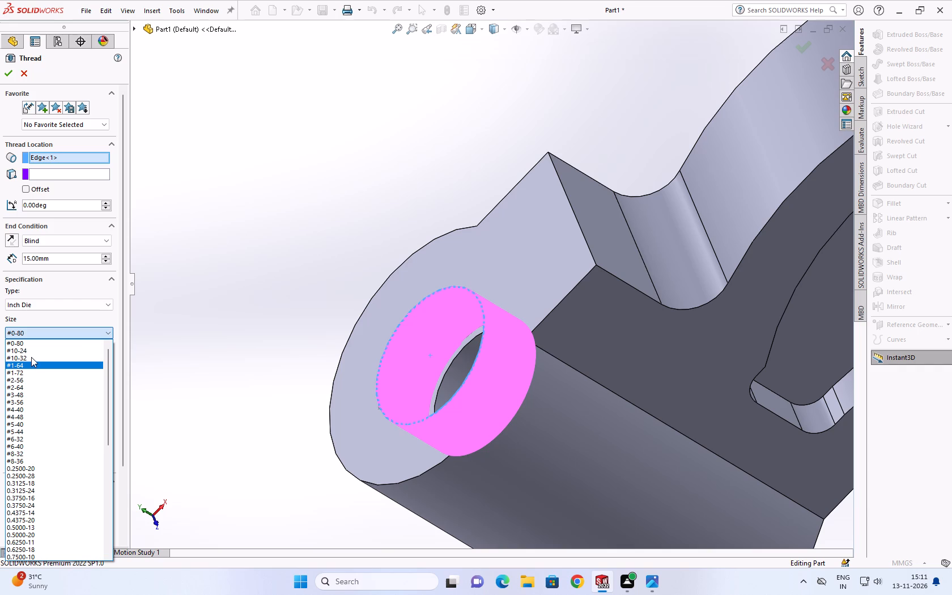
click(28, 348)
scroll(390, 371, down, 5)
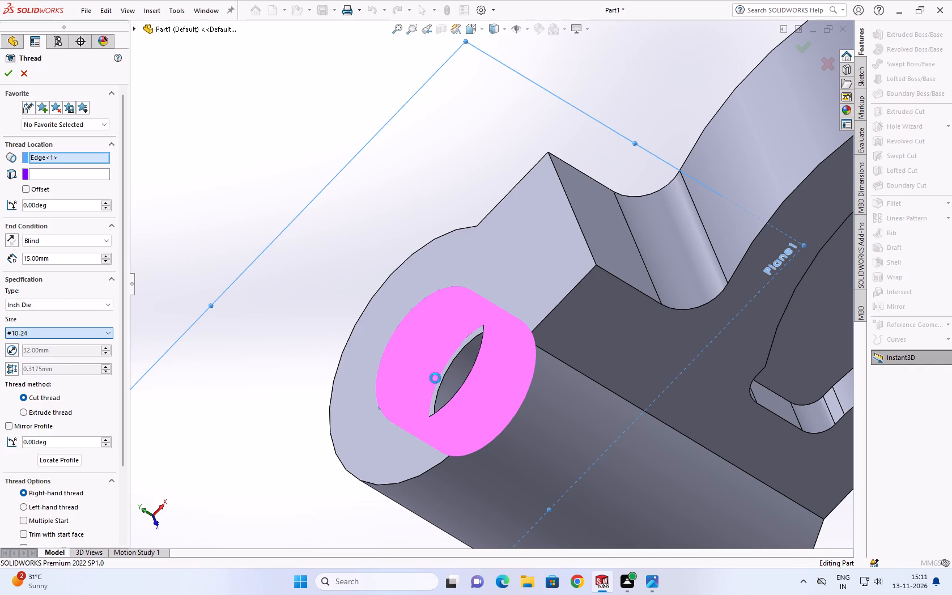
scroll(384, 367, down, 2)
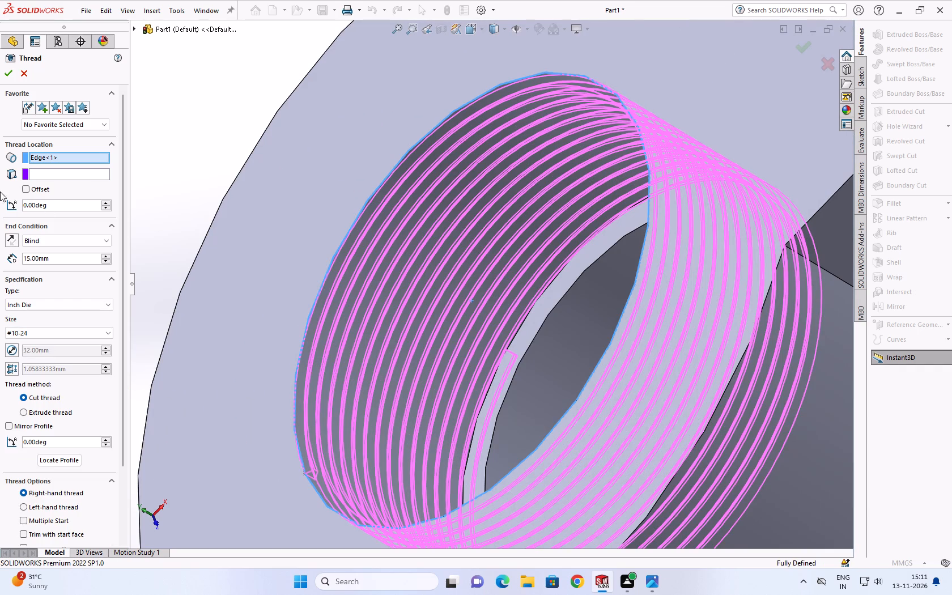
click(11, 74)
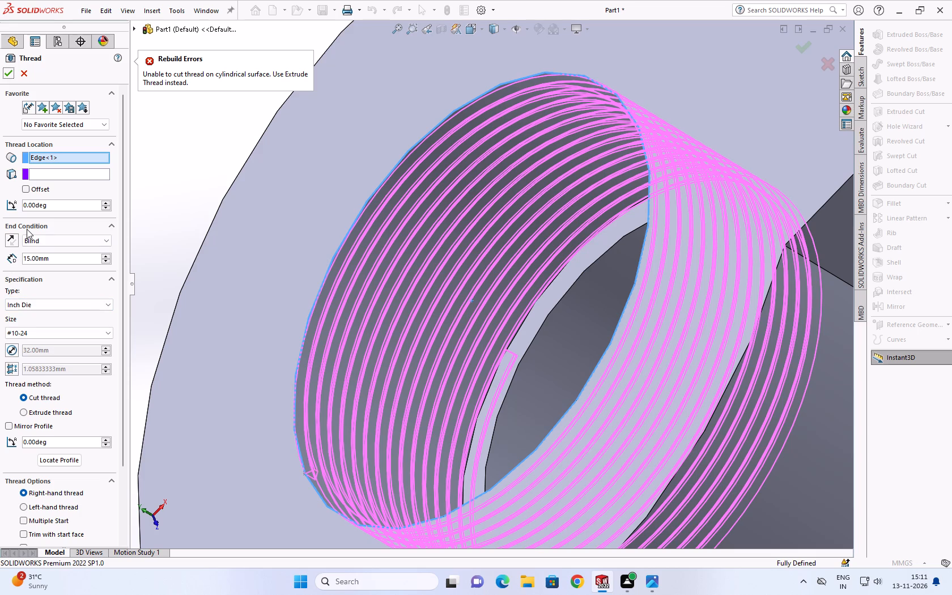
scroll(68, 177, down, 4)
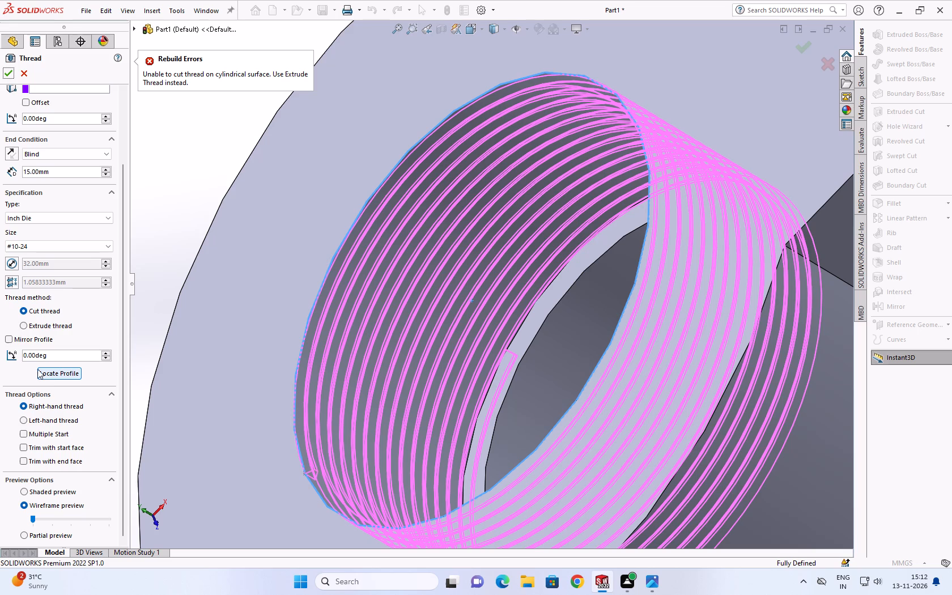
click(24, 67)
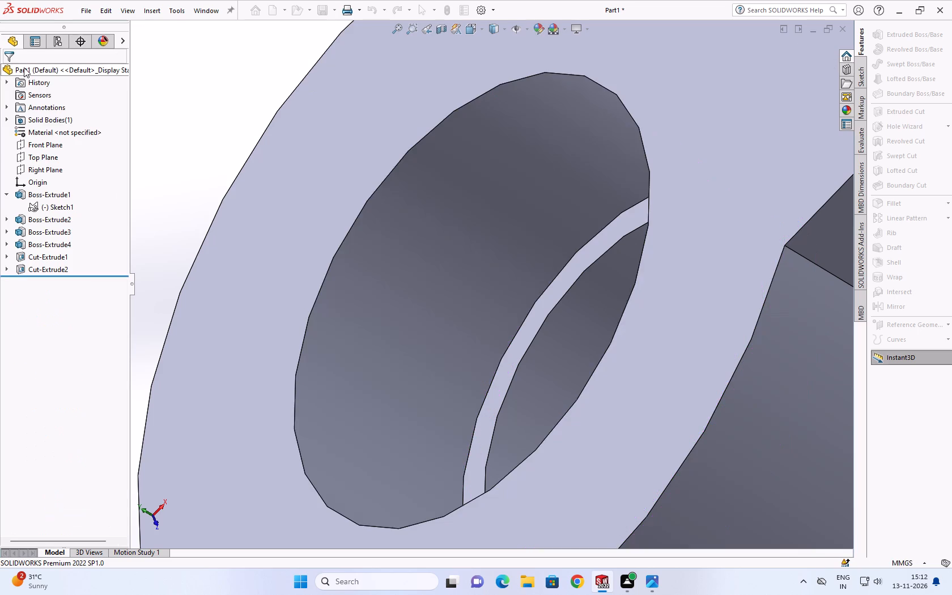
Create a Blind Inch Die thread in the upper jaw's 32 mm bore from its outer edge, using the Extrude thread method.
scroll(254, 344, up, 4)
middle_drag(295, 325, 368, 392)
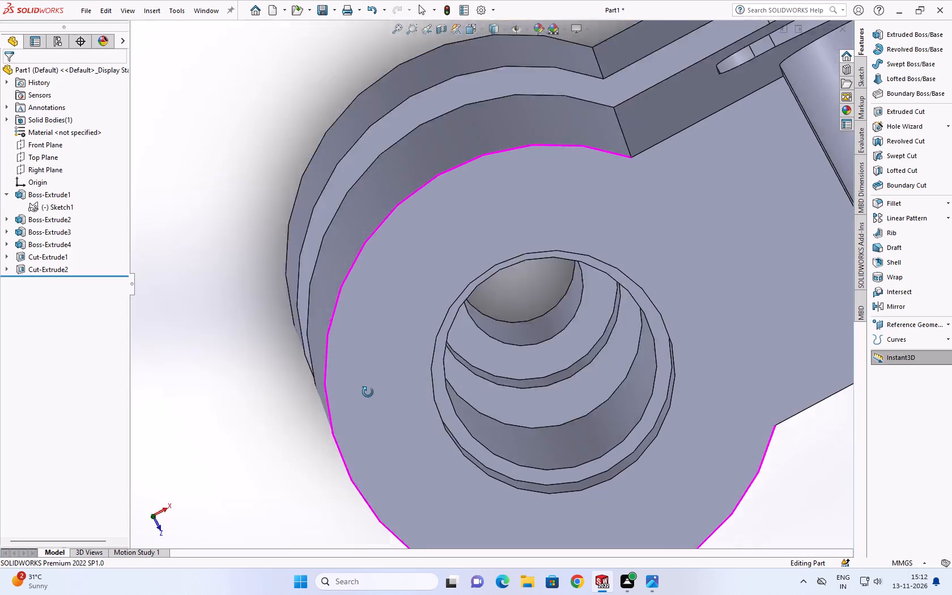
middle_drag(368, 392, 365, 287)
scroll(363, 291, up, 2)
scroll(409, 353, up, 2)
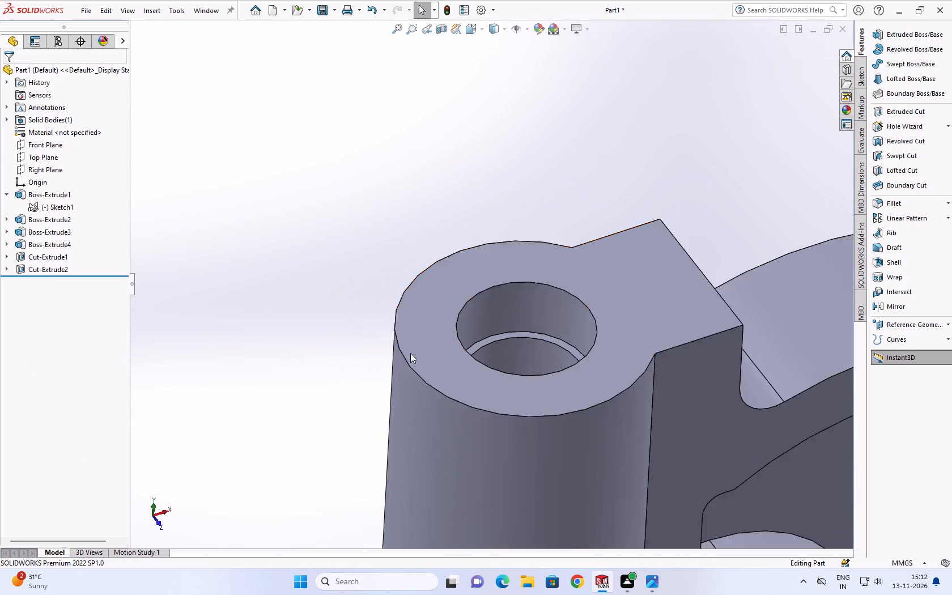
scroll(422, 358, up, 3)
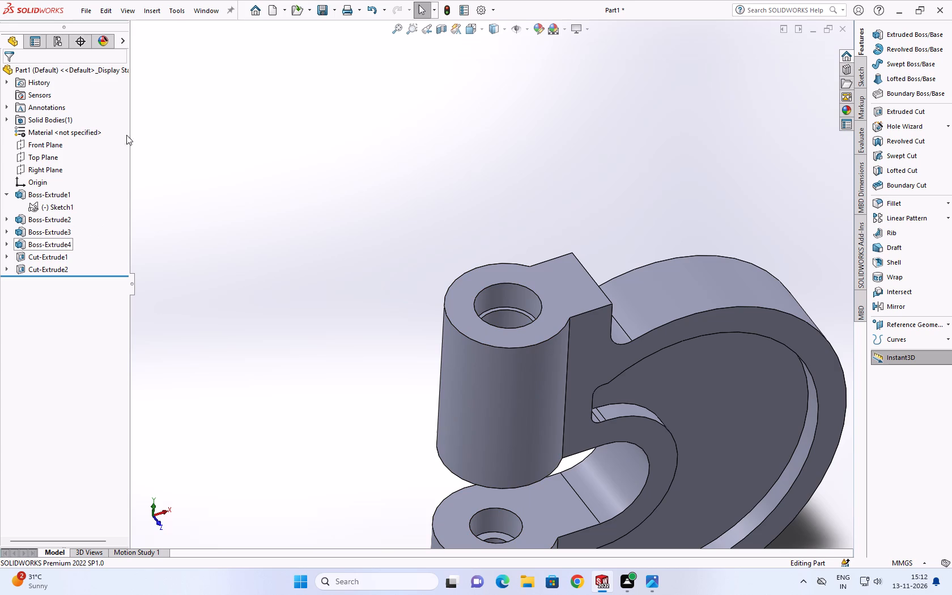
scroll(495, 235, up, 1)
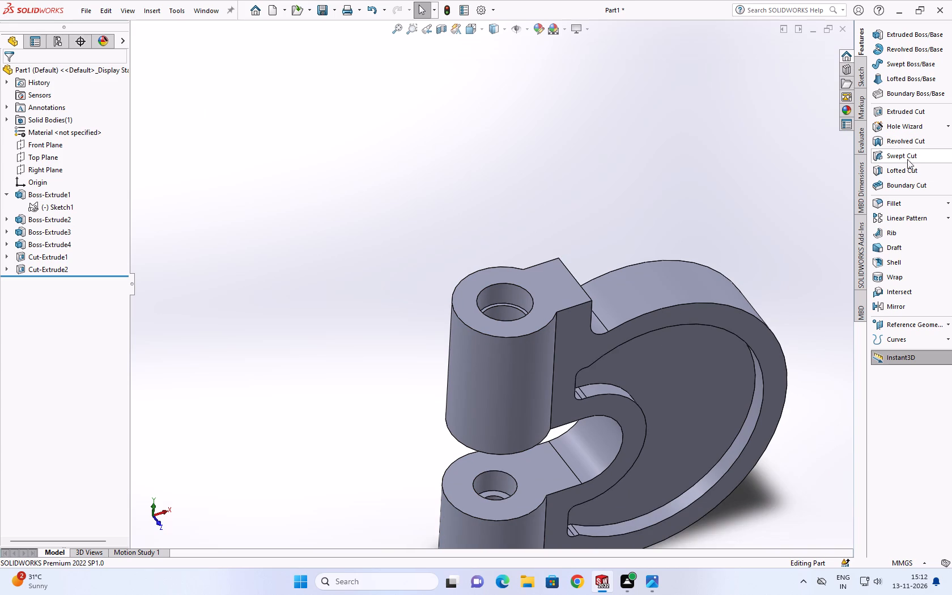
click(951, 126)
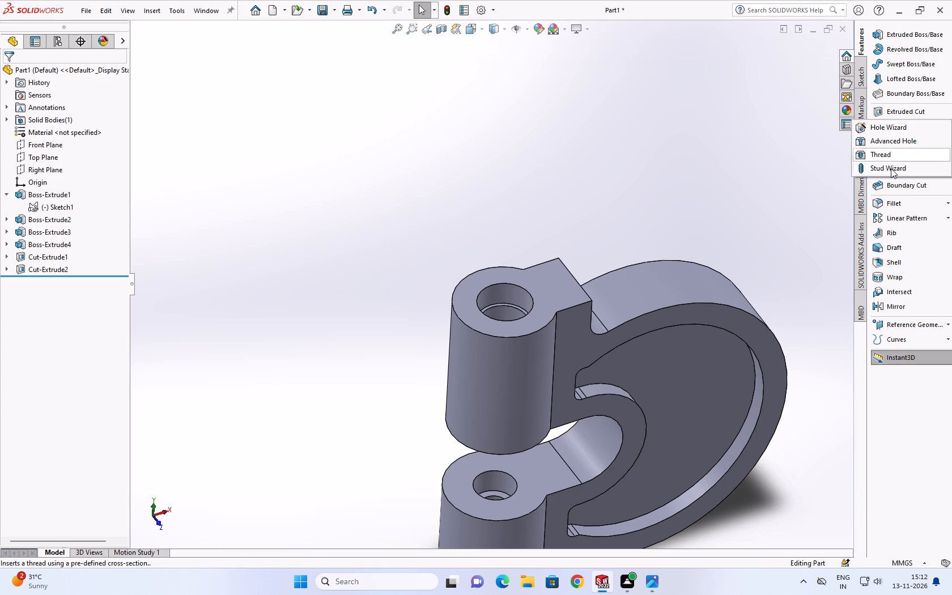
click(947, 132)
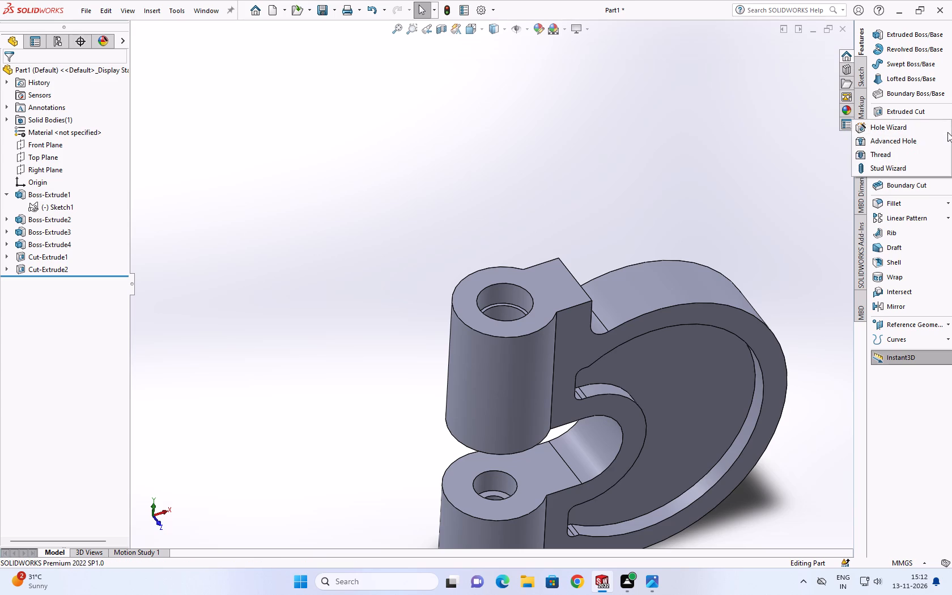
click(885, 154)
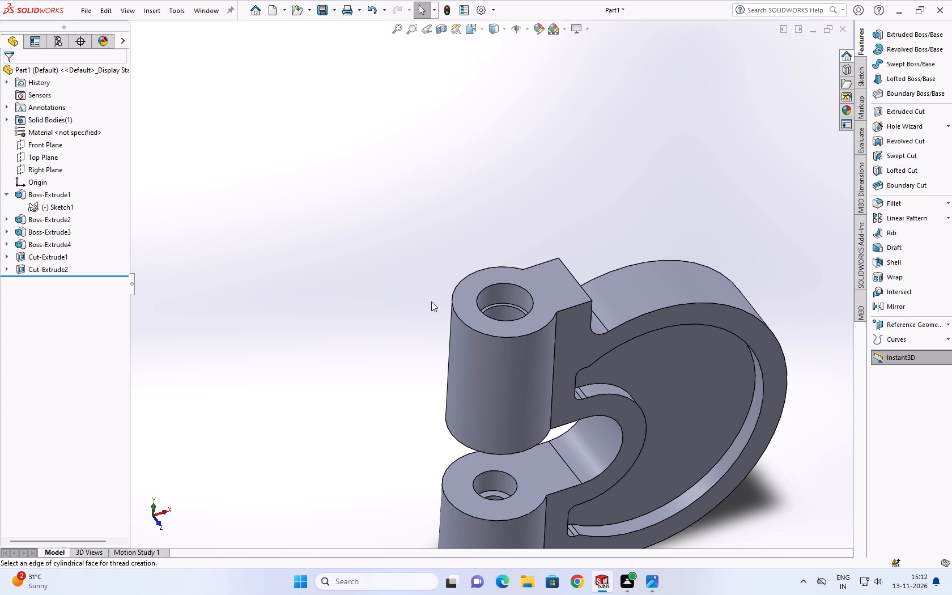
click(546, 302)
scroll(515, 295, down, 1)
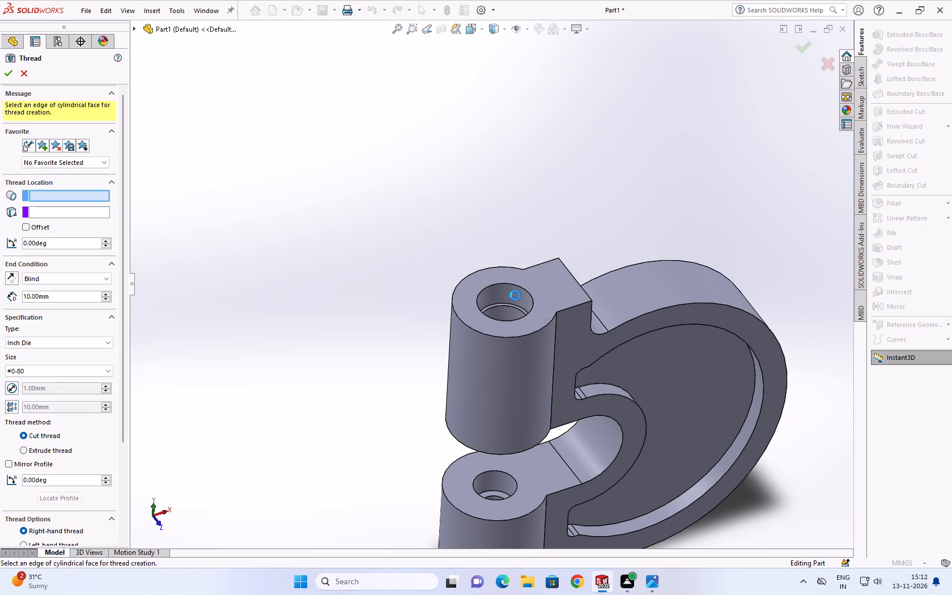
scroll(515, 295, down, 4)
click(526, 283)
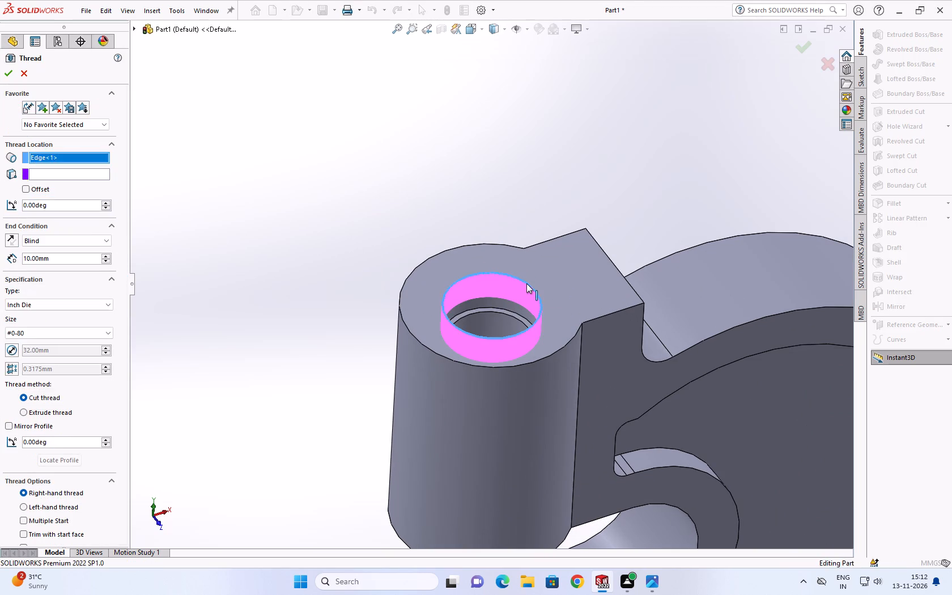
click(5, 75)
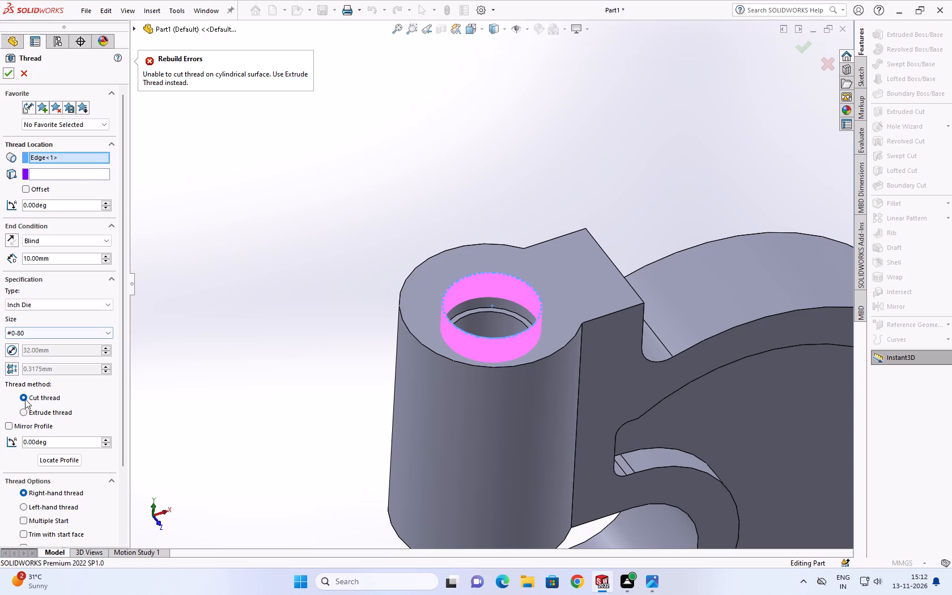
click(27, 414)
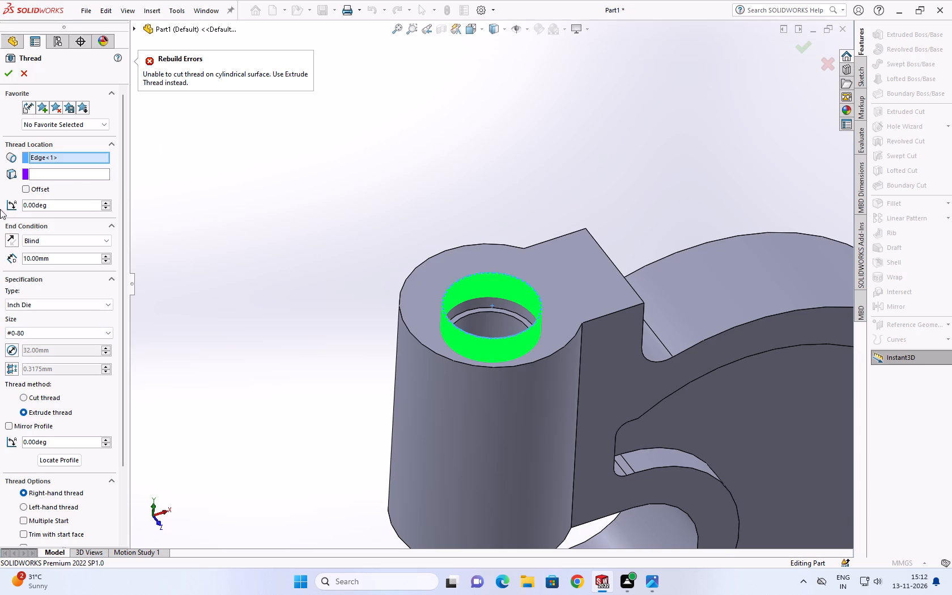
click(3, 76)
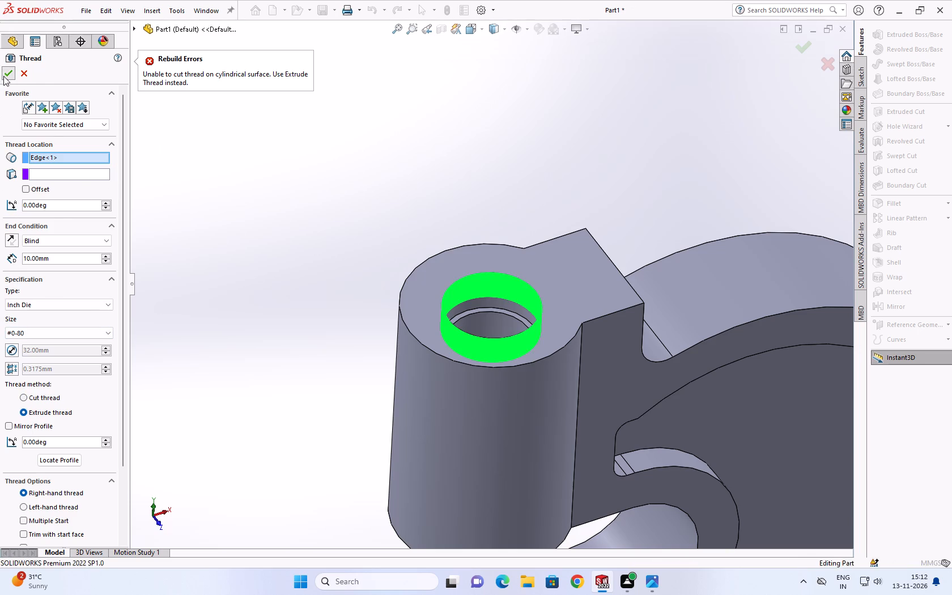
Edit the upper jaw bore's thread to size #10-24 with a Blind depth of 15 mm.
scroll(487, 180, down, 4)
scroll(495, 344, down, 2)
scroll(504, 511, down, 3)
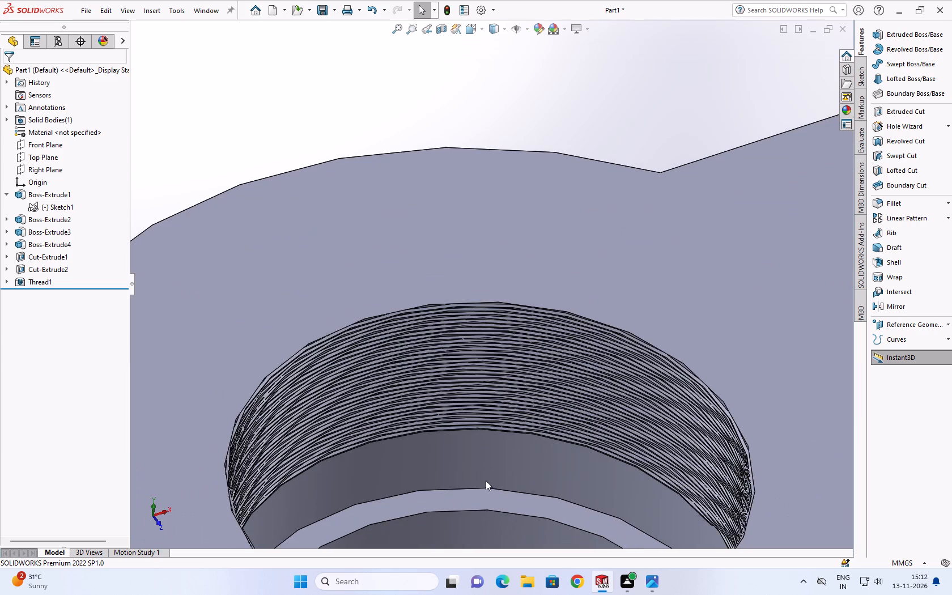
click(25, 275)
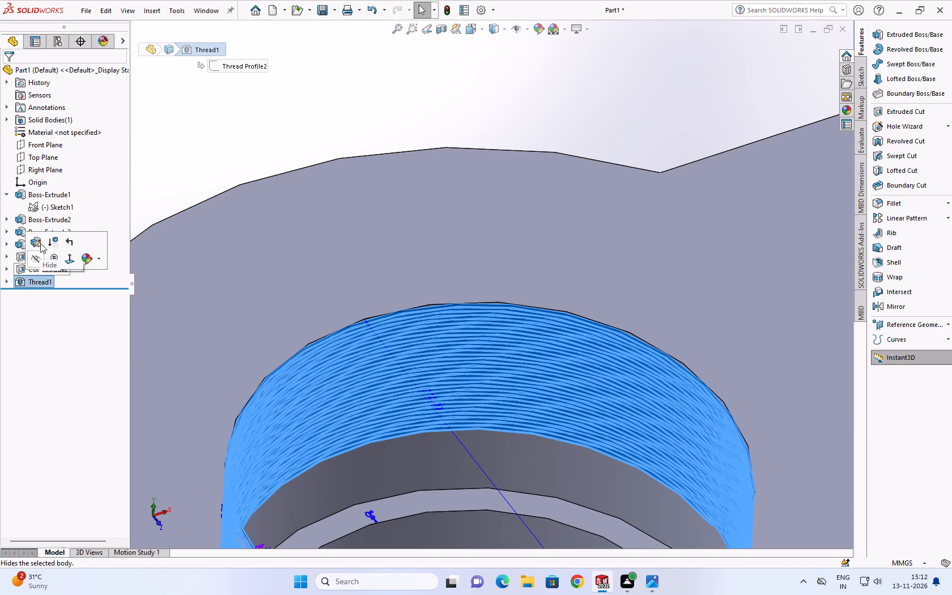
click(37, 240)
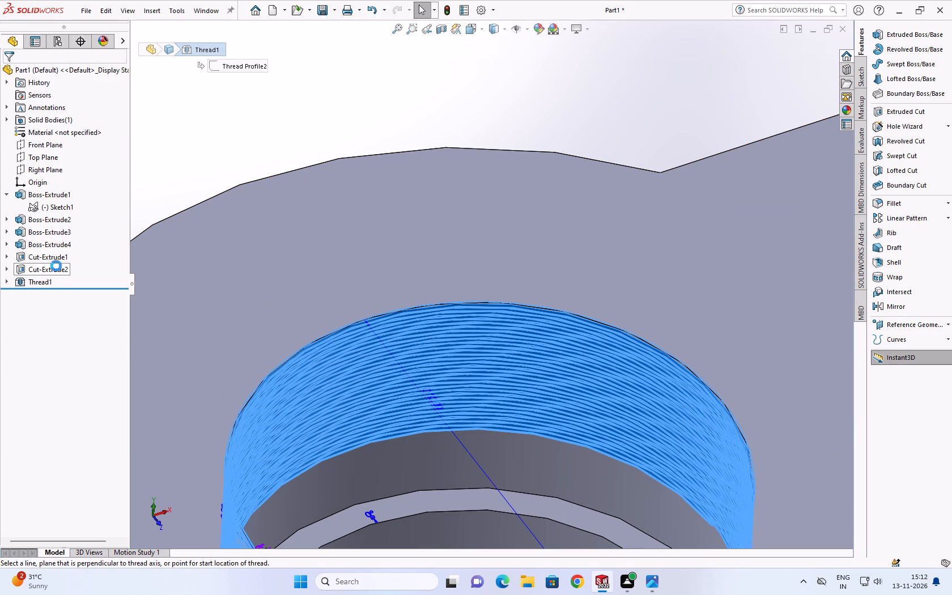
click(59, 330)
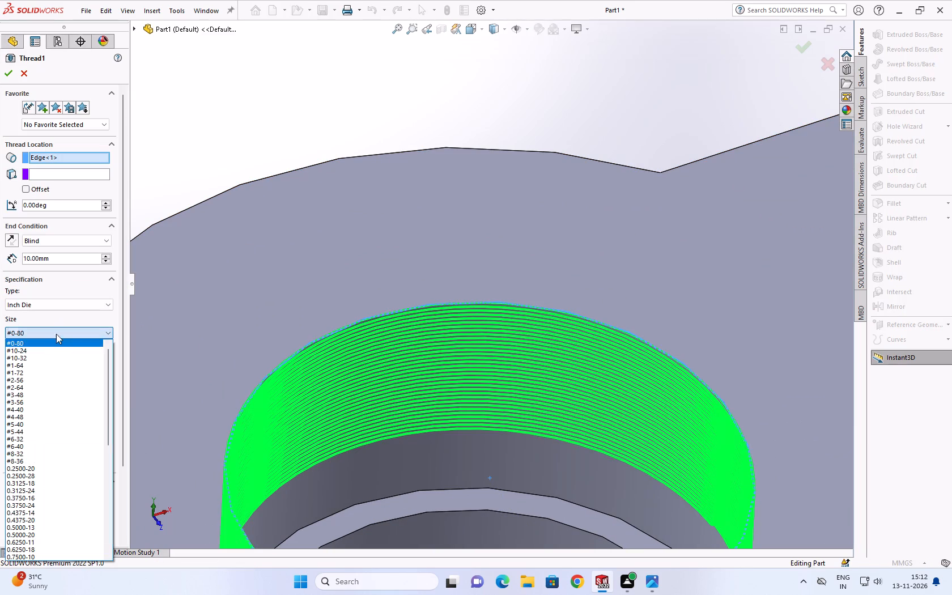
click(23, 350)
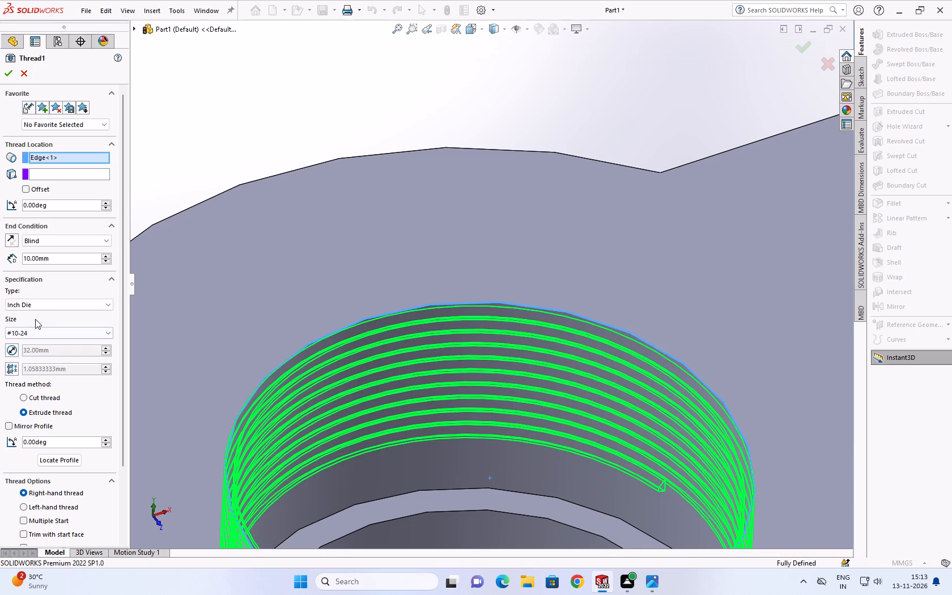
double_click(49, 258)
text(15)
key(Return)
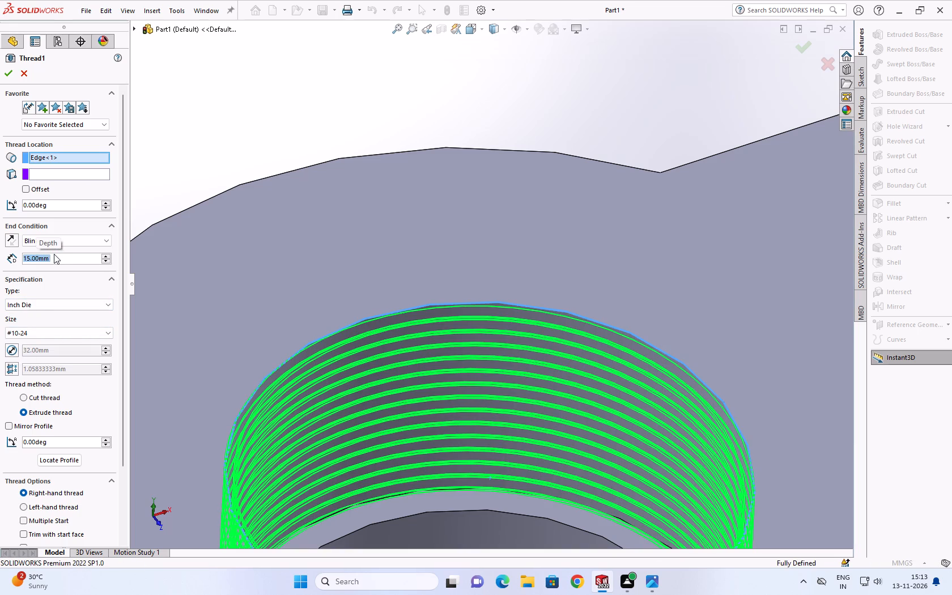
click(7, 73)
Inspect the thread in the upper jaw's bore and the overall shape of the body.
scroll(262, 113, up, 2)
scroll(434, 196, down, 3)
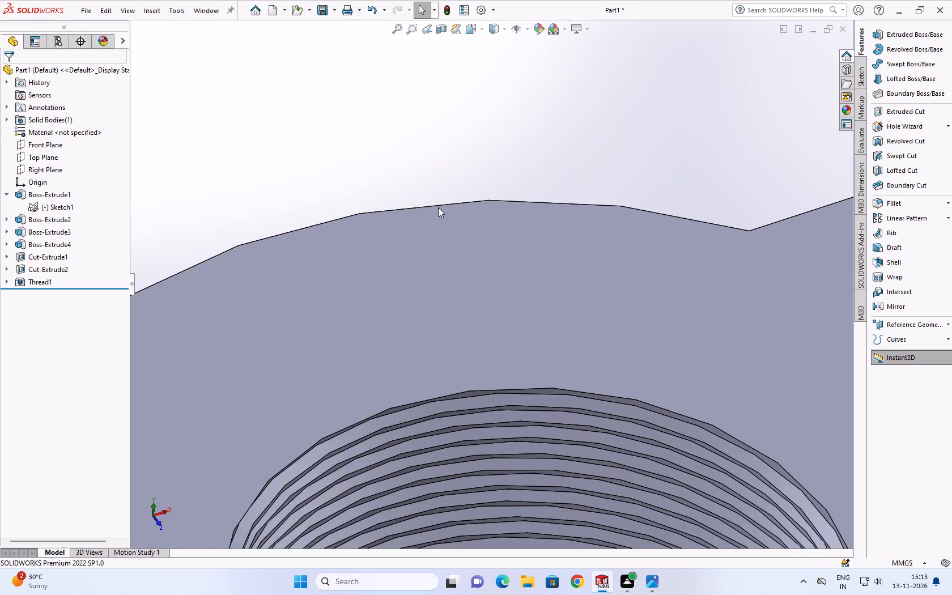
scroll(440, 235, up, 6)
middle_drag(454, 324, 384, 329)
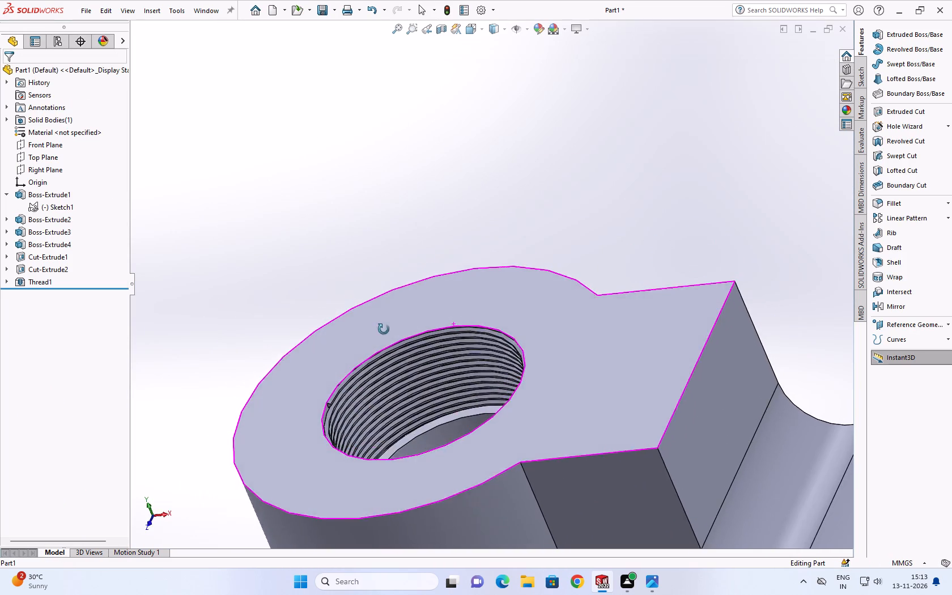
middle_drag(384, 329, 402, 293)
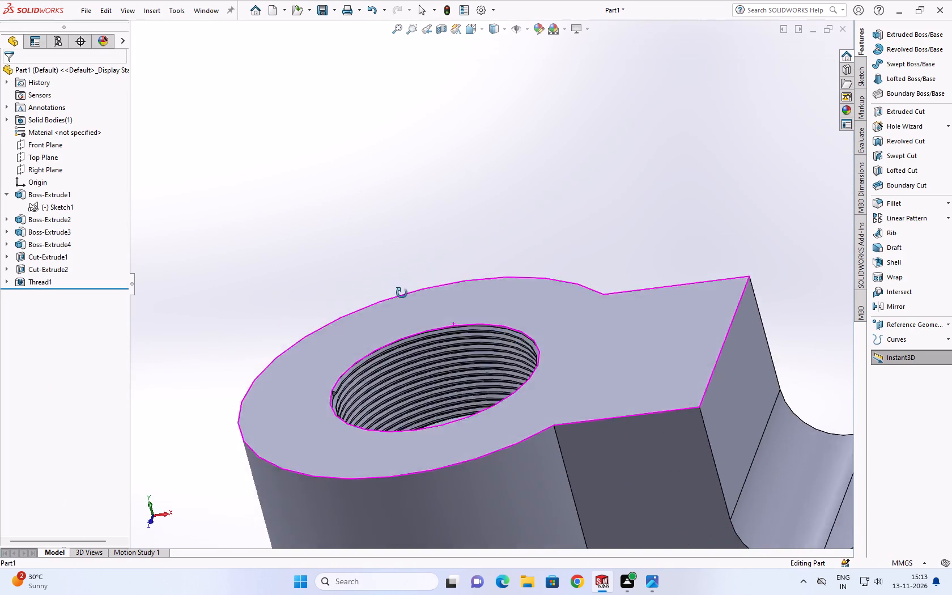
middle_drag(402, 293, 407, 267)
scroll(407, 267, up, 11)
scroll(533, 265, up, 2)
scroll(525, 253, down, 1)
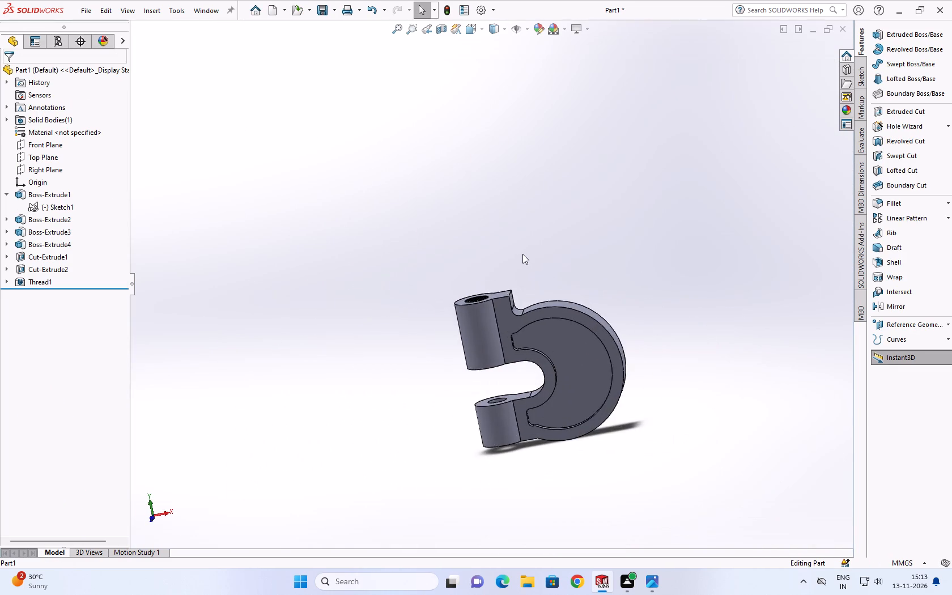
scroll(522, 254, down, 4)
scroll(542, 295, up, 5)
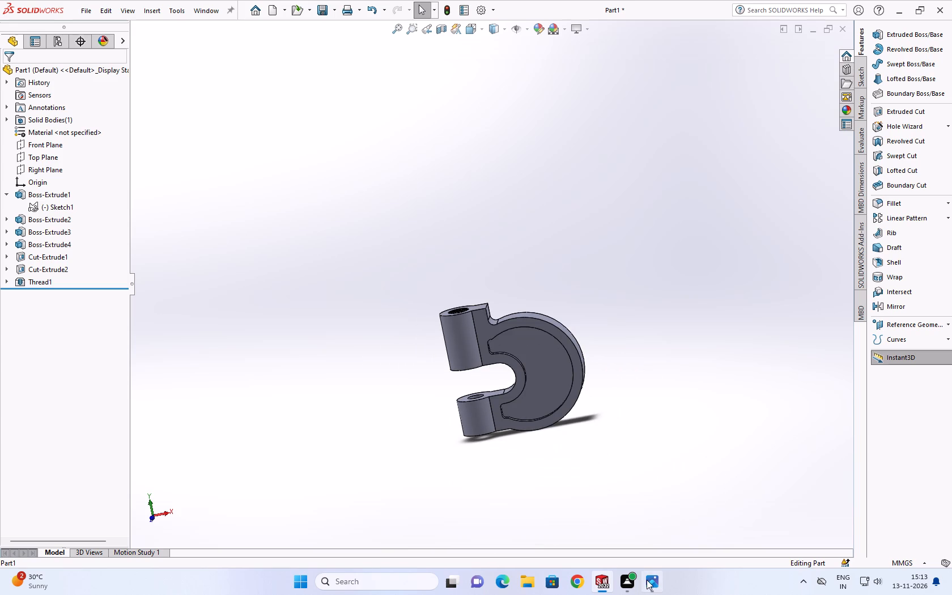
Switch to the reference drawing and examine section A-A, the isometric view and the full sheet for remaining features.
click(647, 580)
scroll(359, 403, up, 2)
scroll(308, 249, down, 7)
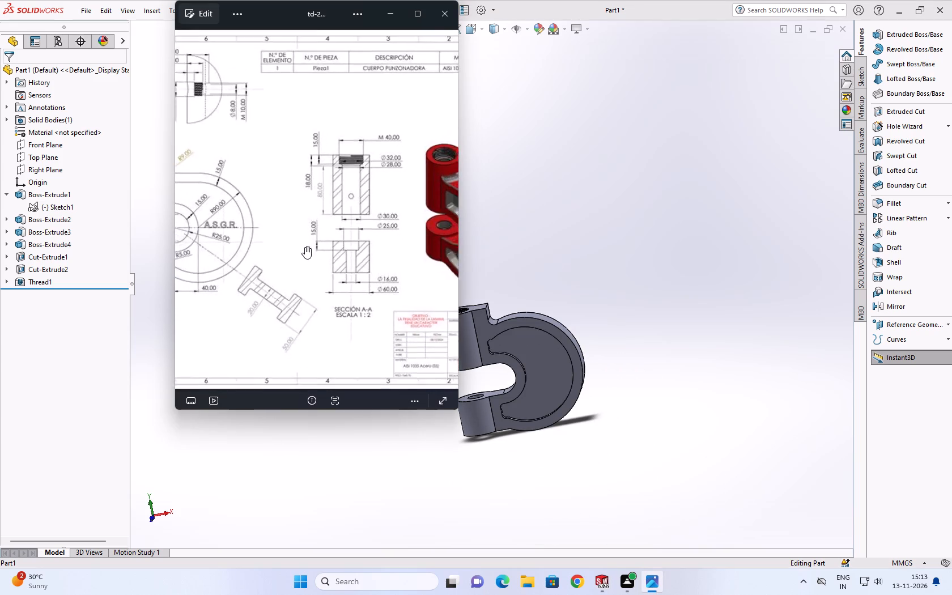
scroll(305, 246, down, 1)
scroll(232, 205, down, 2)
scroll(278, 188, down, 3)
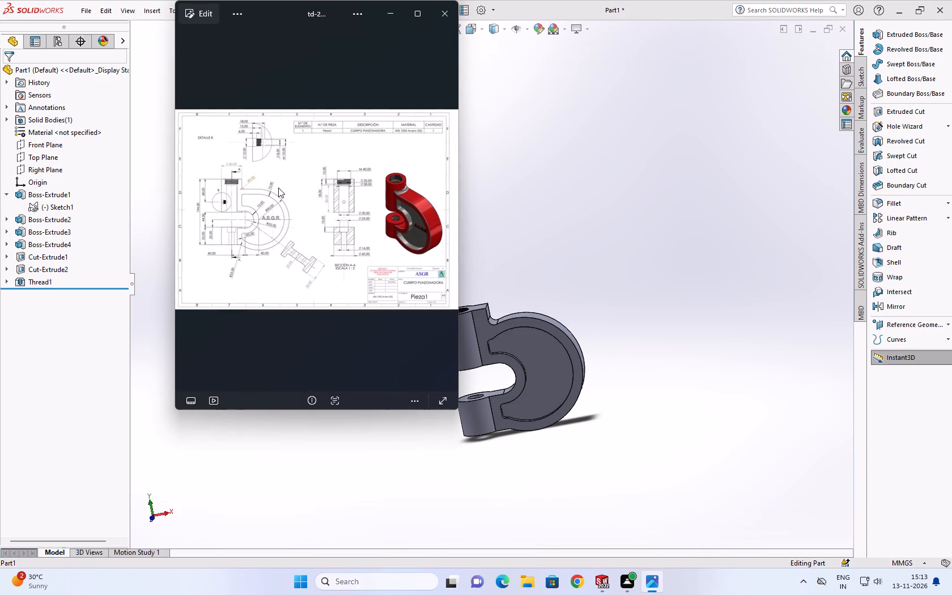
scroll(357, 195, down, 2)
scroll(427, 225, down, 3)
scroll(422, 232, up, 13)
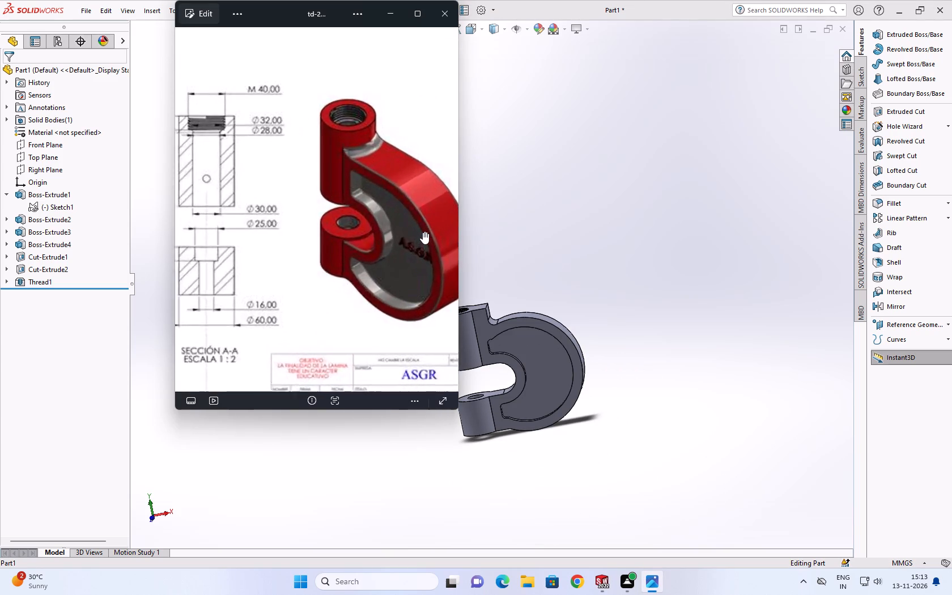
scroll(359, 263, up, 5)
scroll(355, 253, down, 9)
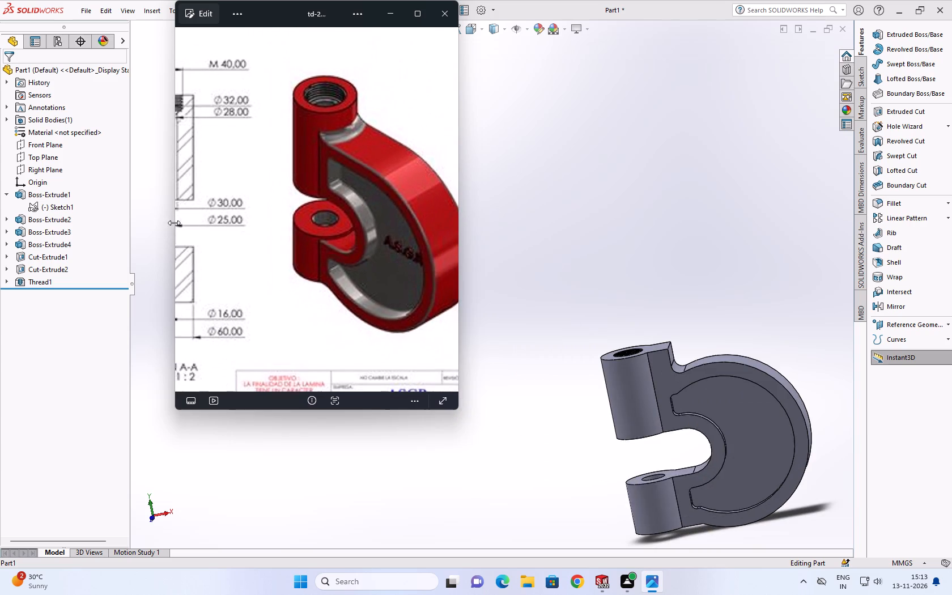
scroll(174, 223, down, 2)
scroll(241, 238, down, 14)
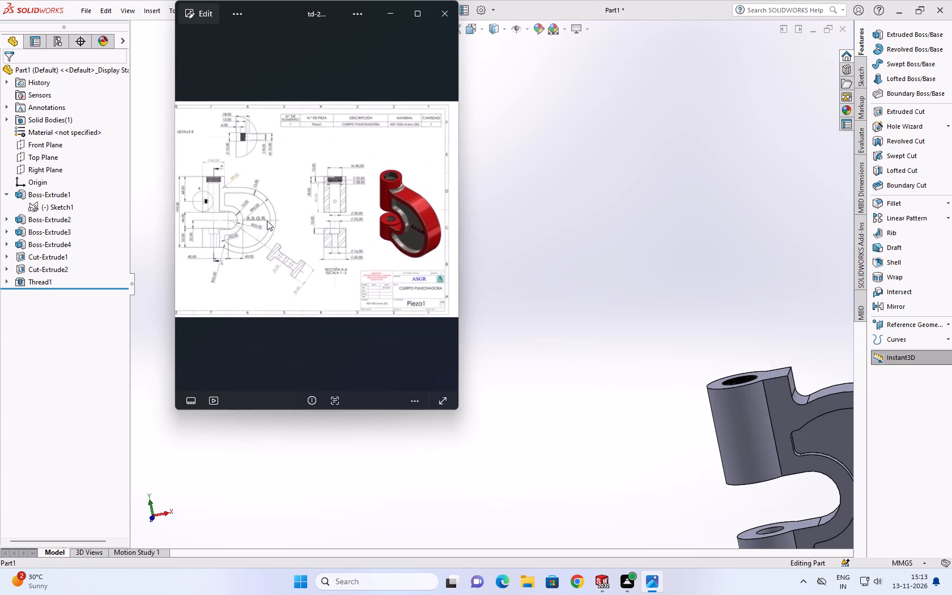
scroll(267, 220, down, 3)
Switch back to SOLIDWORKS and open a new sketch on the Right Plane, facing the jaws in the Left view.
click(590, 224)
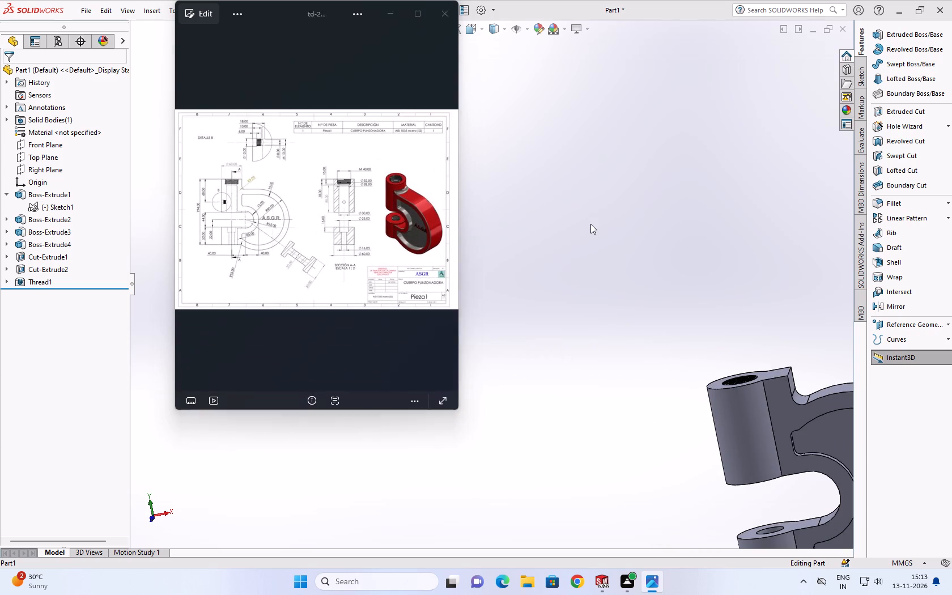
scroll(626, 369, up, 3)
middle_drag(624, 352, 660, 356)
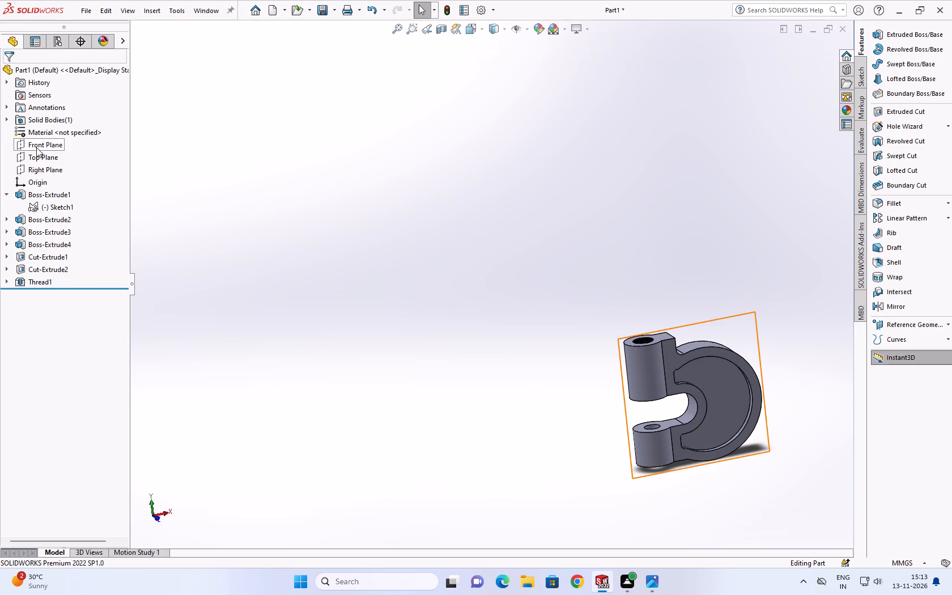
click(33, 167)
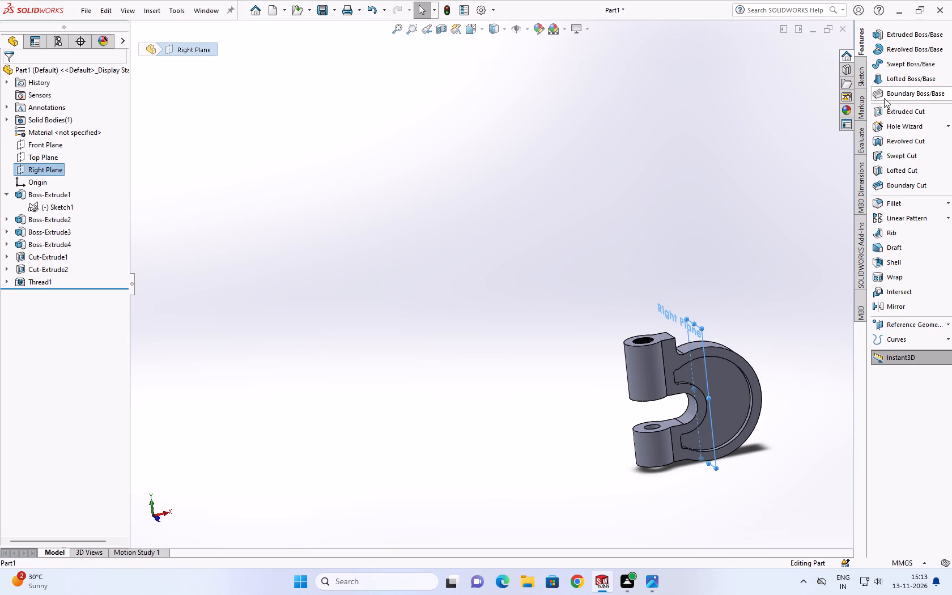
click(43, 167)
click(56, 144)
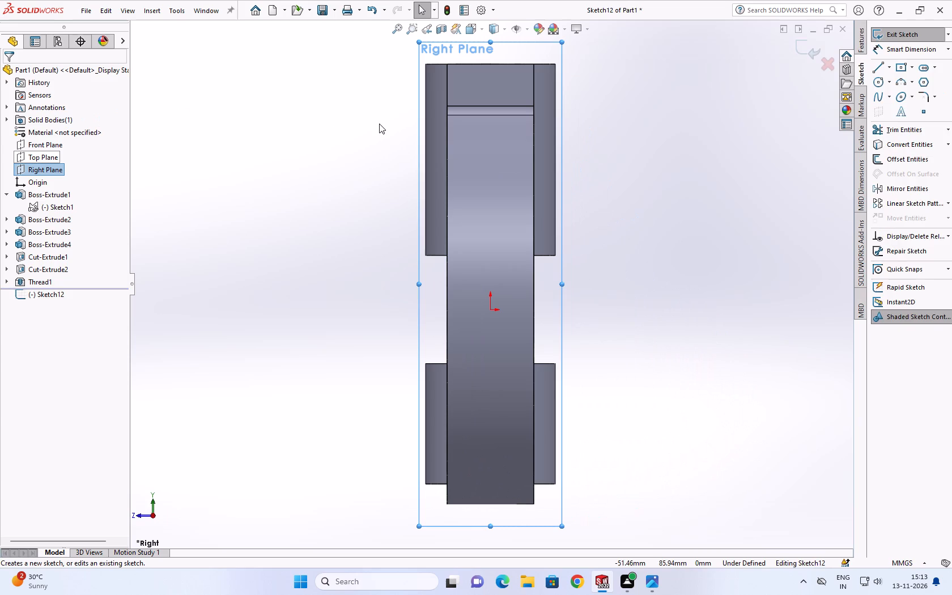
key(space)
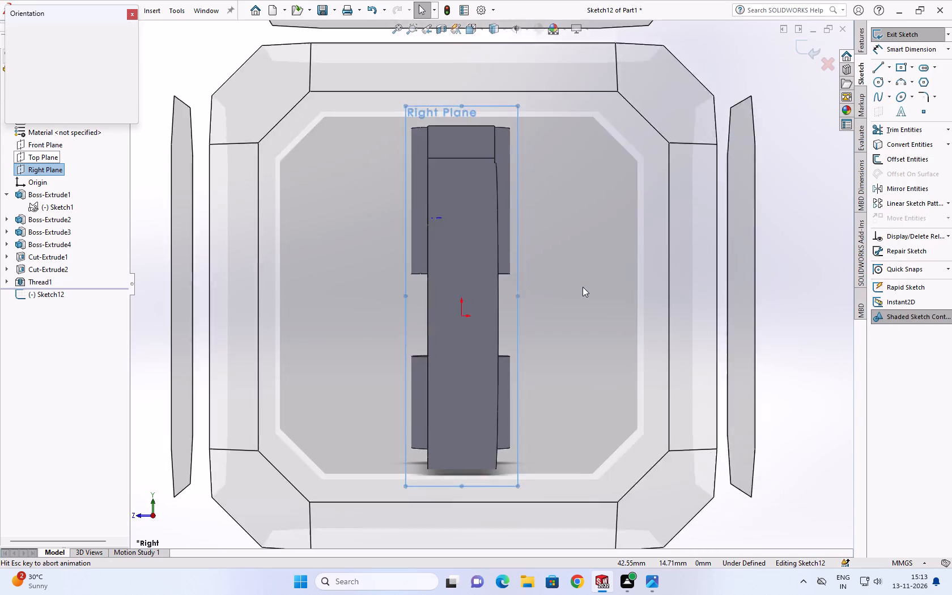
middle_drag(586, 286, 439, 337)
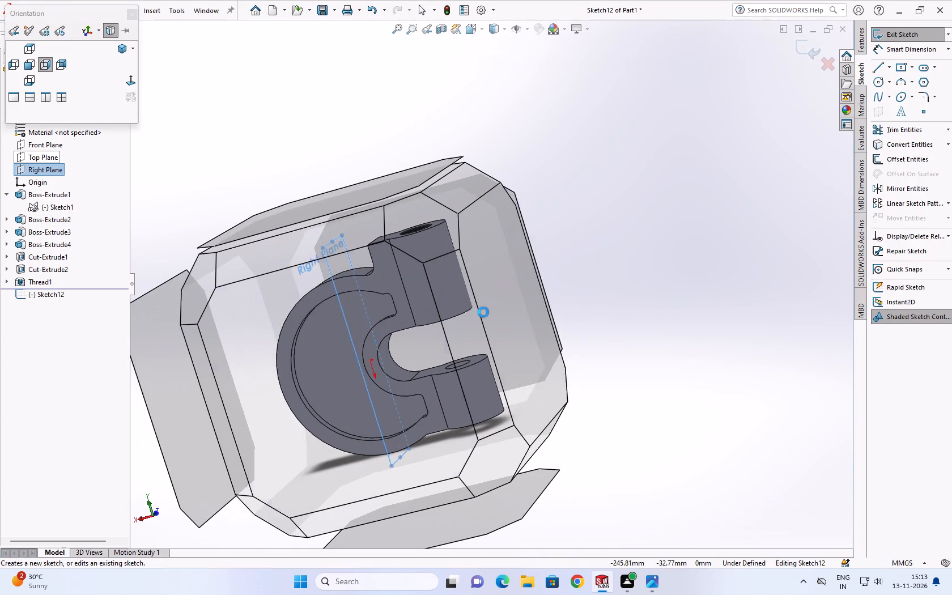
click(498, 307)
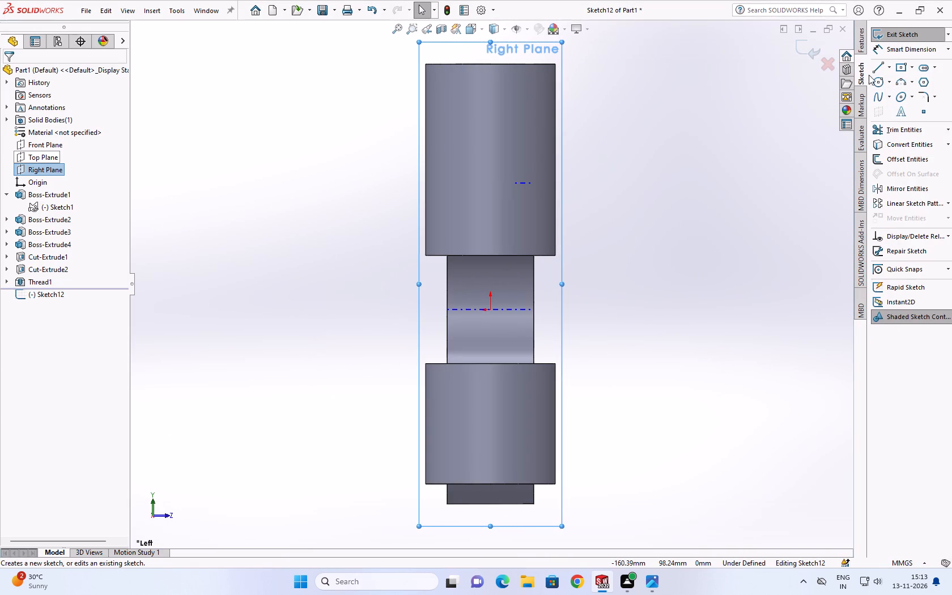
Sketch a circle of about 3.4 mm radius on the upper jaw's centreline, about 59 mm above the origin.
click(883, 80)
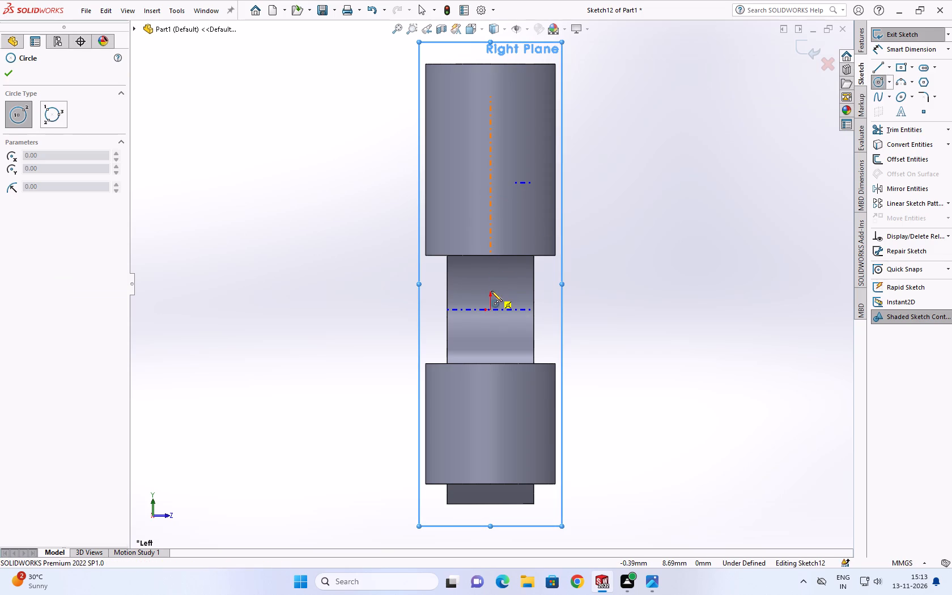
click(491, 182)
click(485, 187)
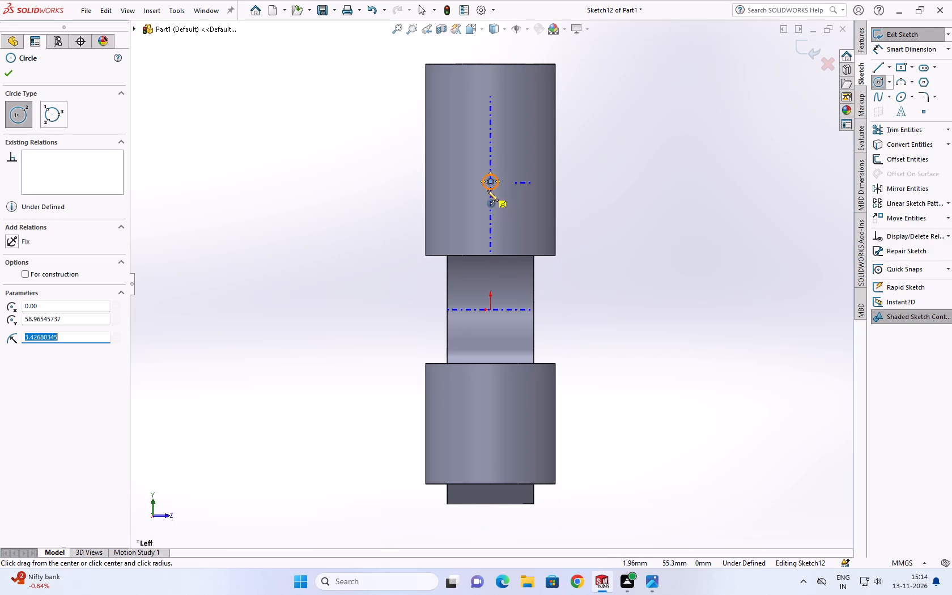
scroll(488, 193, down, 3)
key(Escape)
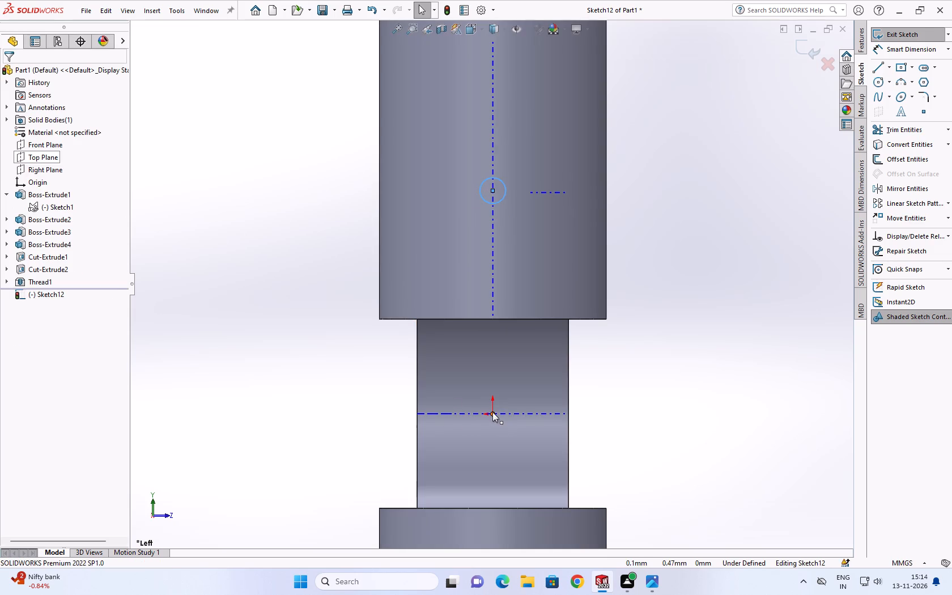
Add a Vertical relation between the origin and the circle's centre.
click(492, 412)
ctrl+click(494, 190)
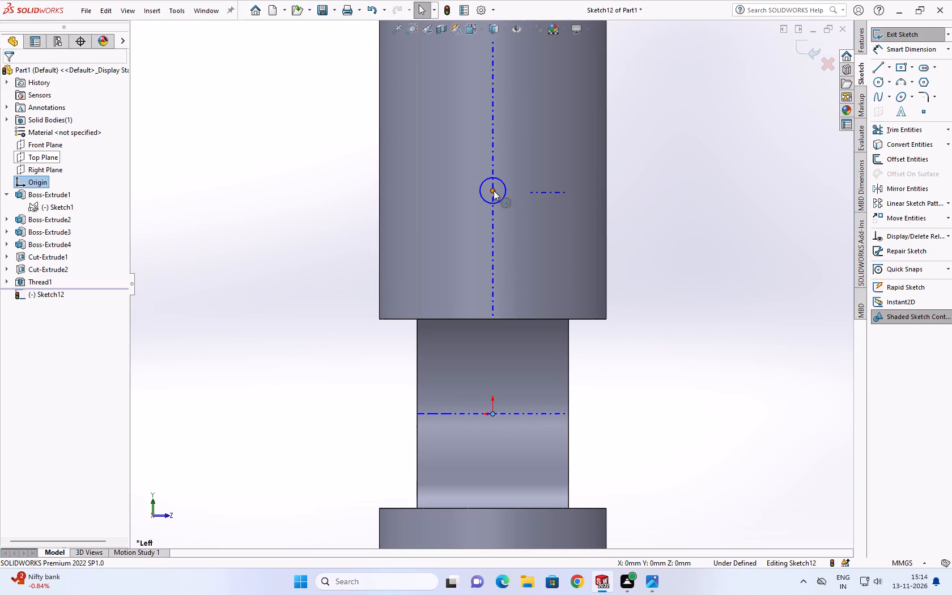
click(7, 268)
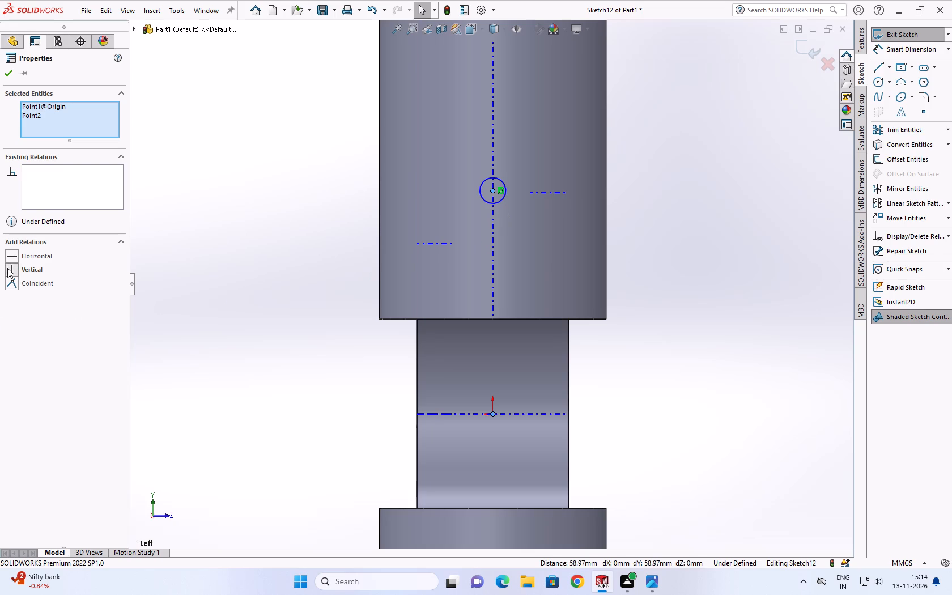
click(5, 75)
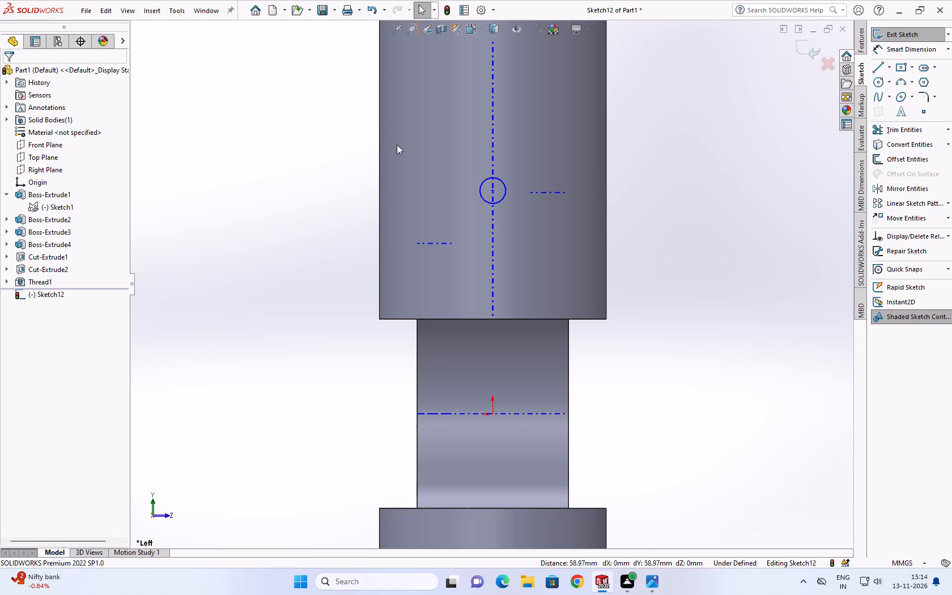
Dimension the diameter of the circle on the upper jaw.
click(883, 45)
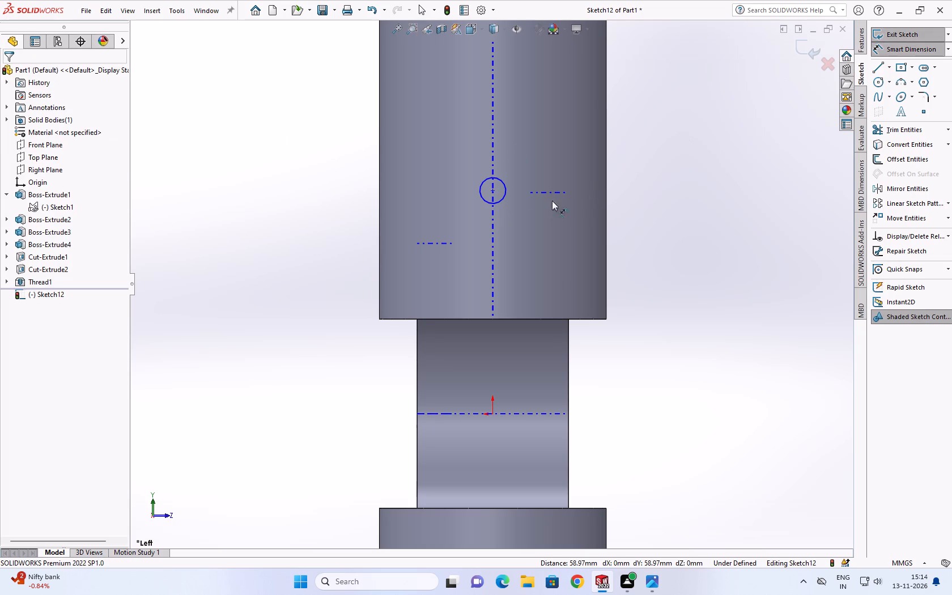
click(508, 185)
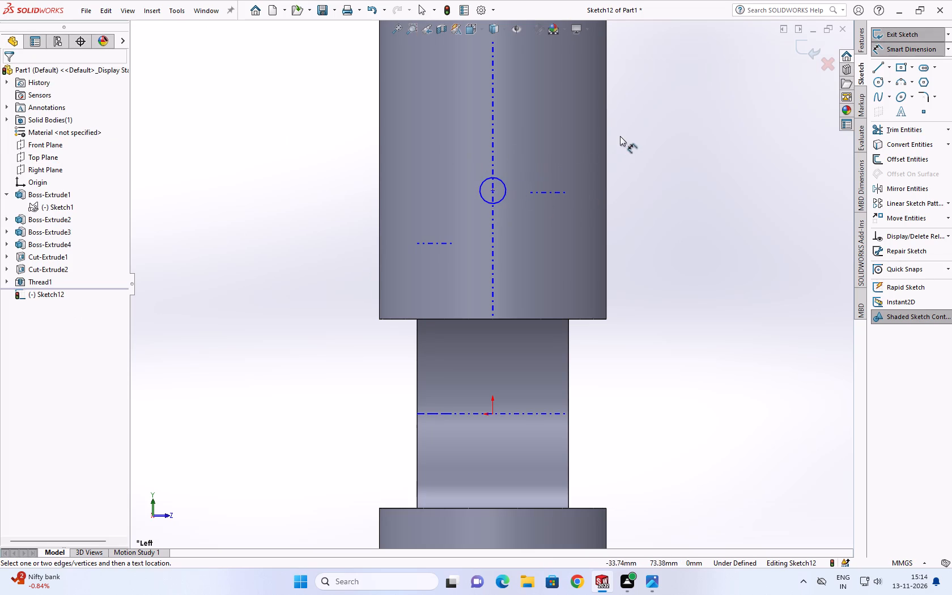
click(508, 186)
click(638, 149)
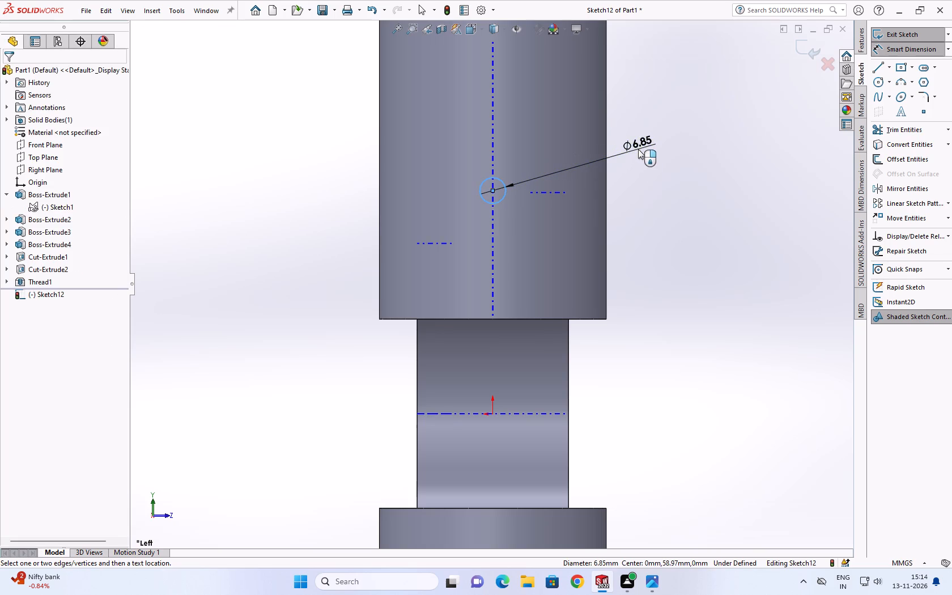
scroll(634, 257, up, 1)
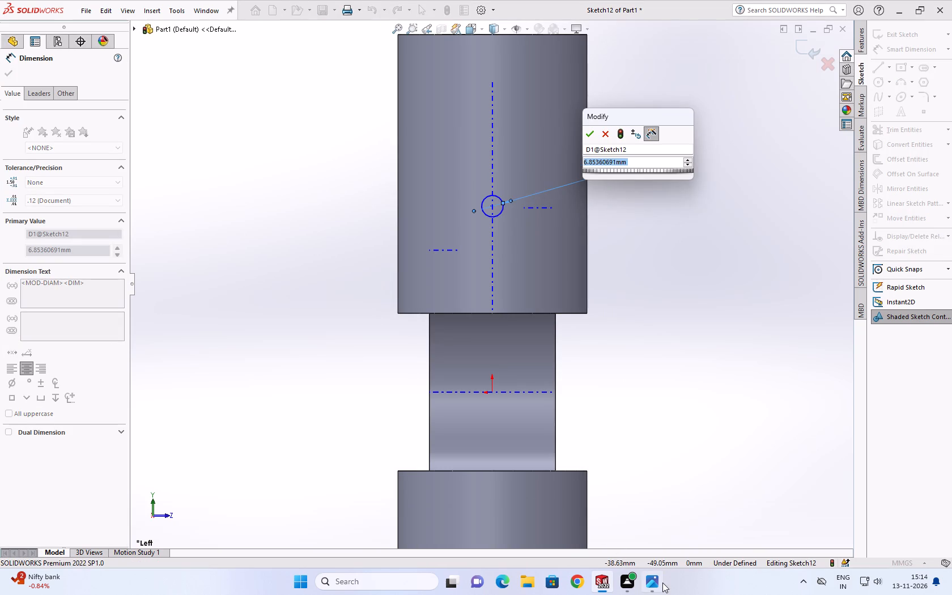
Switch to the reference drawing and examine detail B and the front view for the side hole's diameter and position.
click(657, 581)
scroll(262, 215, up, 2)
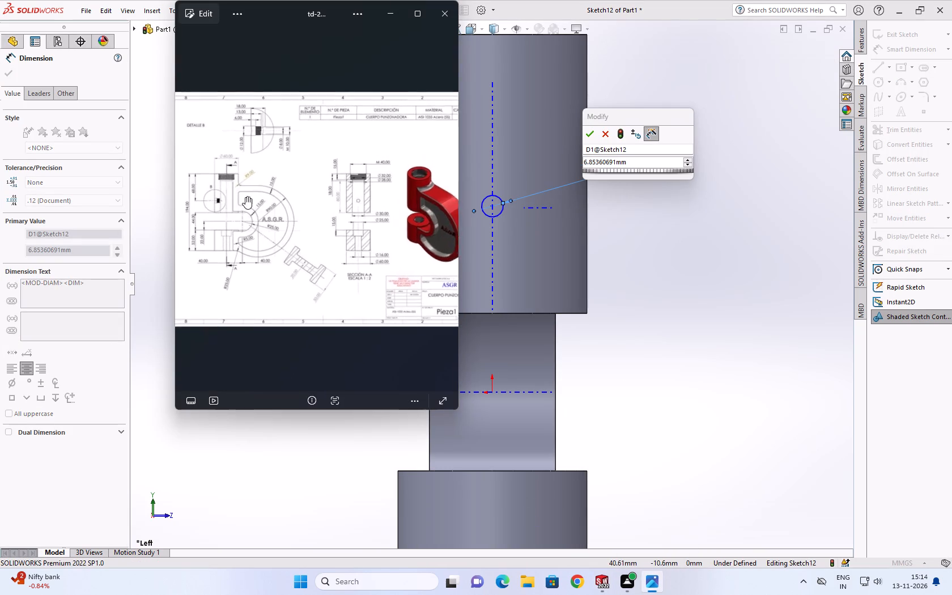
scroll(216, 207, up, 17)
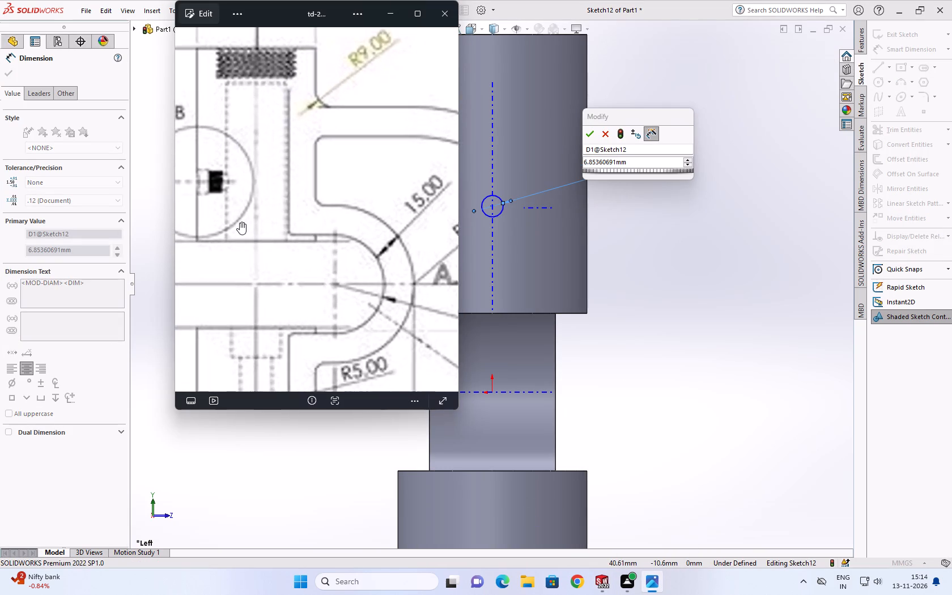
scroll(237, 220, up, 3)
scroll(204, 176, down, 15)
scroll(362, 296, up, 2)
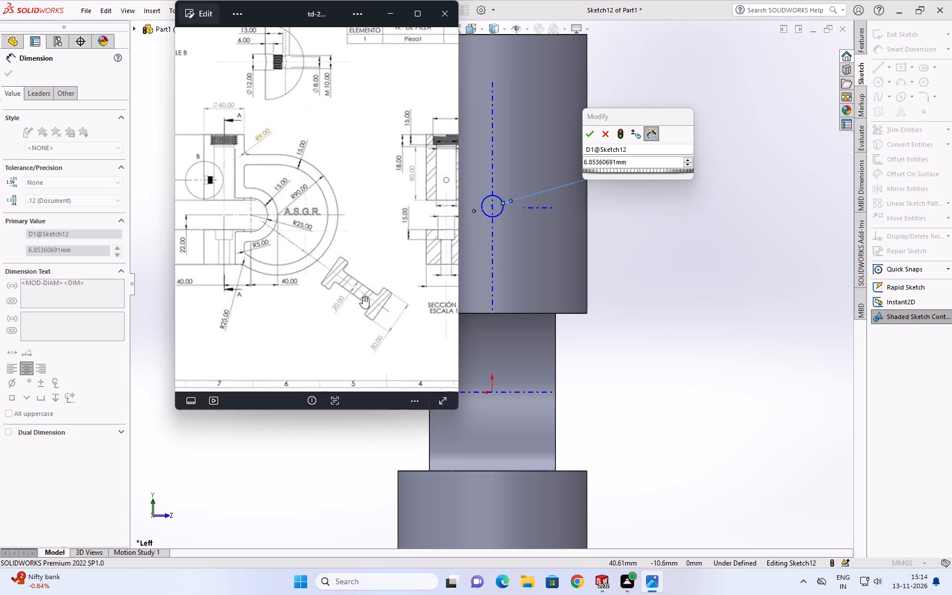
scroll(363, 296, up, 3)
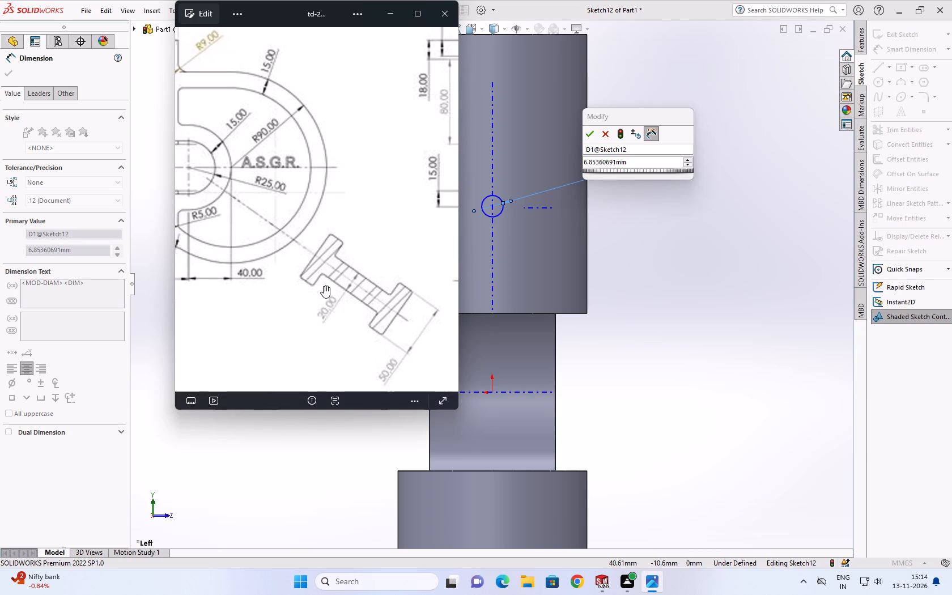
scroll(232, 190, up, 1)
scroll(223, 185, down, 10)
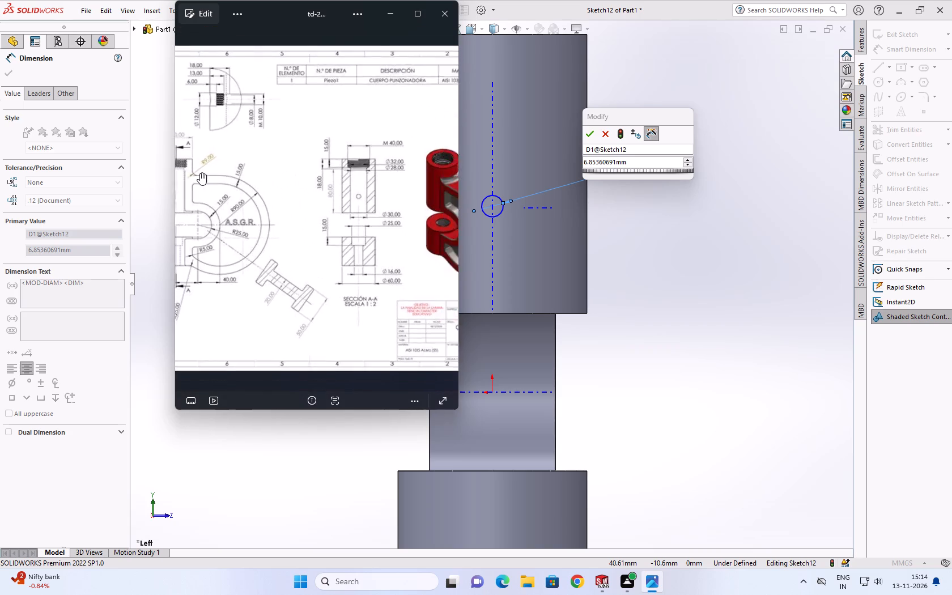
scroll(206, 203, up, 2)
scroll(292, 210, down, 1)
scroll(292, 210, up, 1)
scroll(289, 212, down, 3)
scroll(237, 198, down, 3)
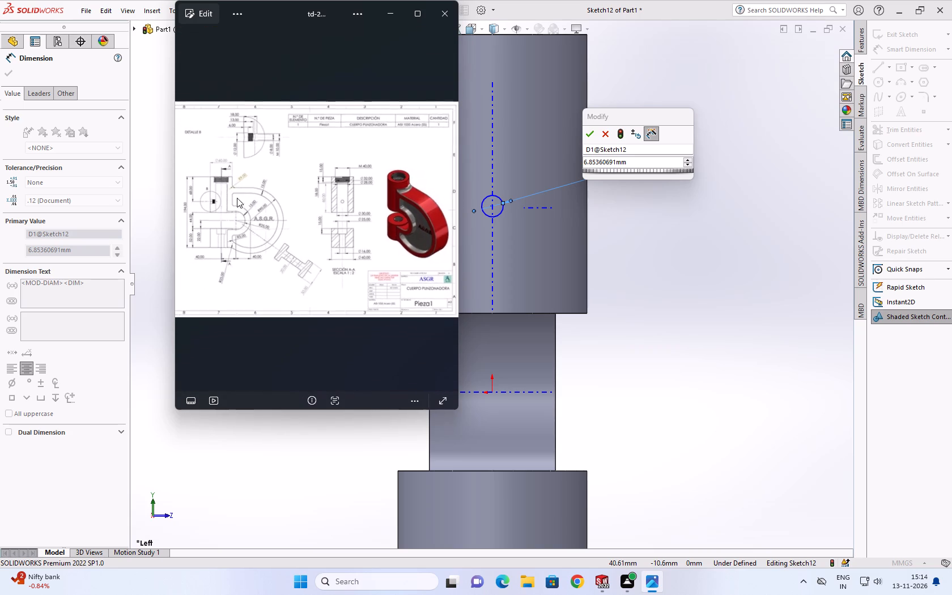
scroll(237, 198, down, 3)
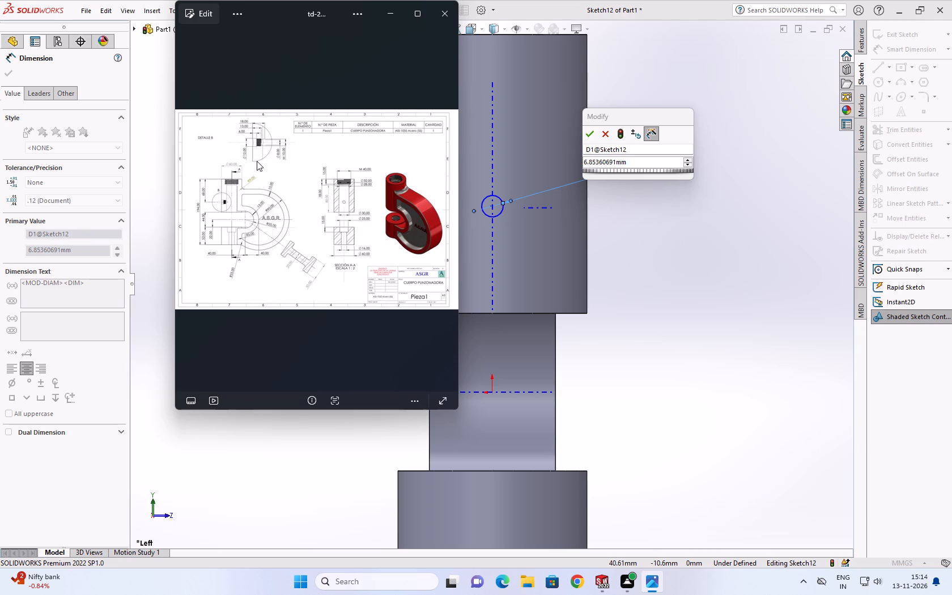
scroll(258, 164, up, 1)
scroll(273, 309, up, 3)
scroll(239, 245, up, 2)
scroll(239, 240, down, 1)
middle_drag(239, 240, 285, 235)
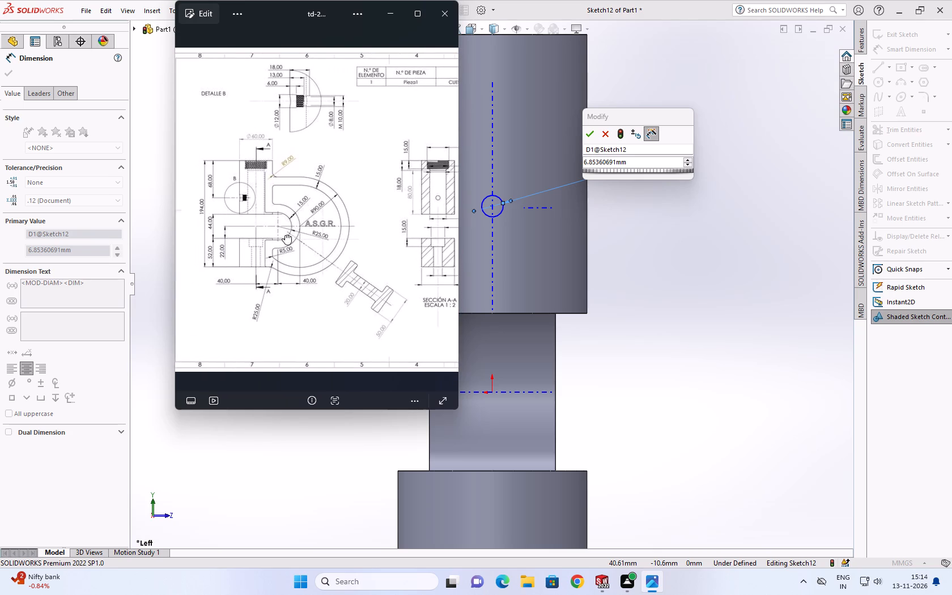
middle_drag(285, 235, 347, 236)
scroll(292, 219, up, 3)
scroll(237, 210, up, 8)
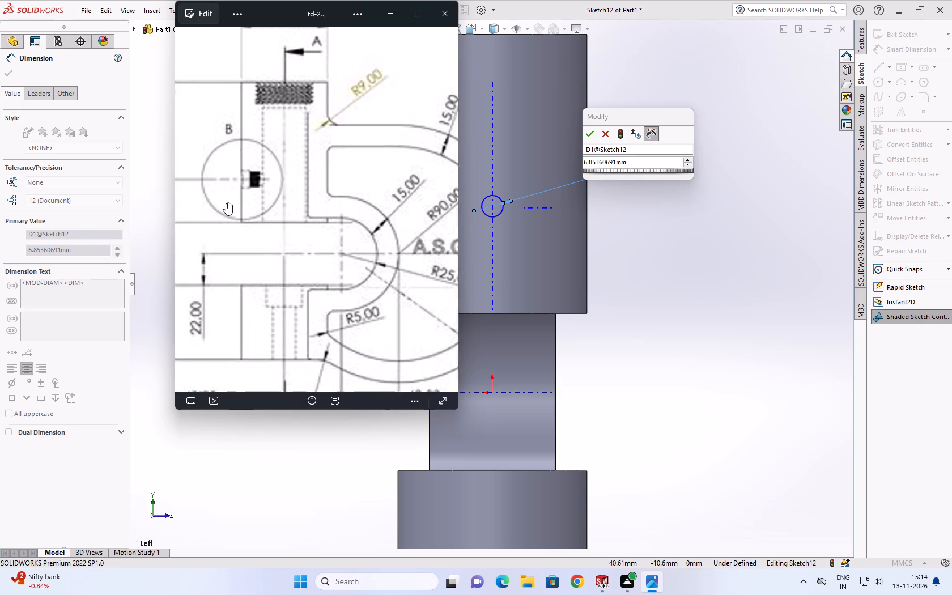
scroll(245, 193, down, 7)
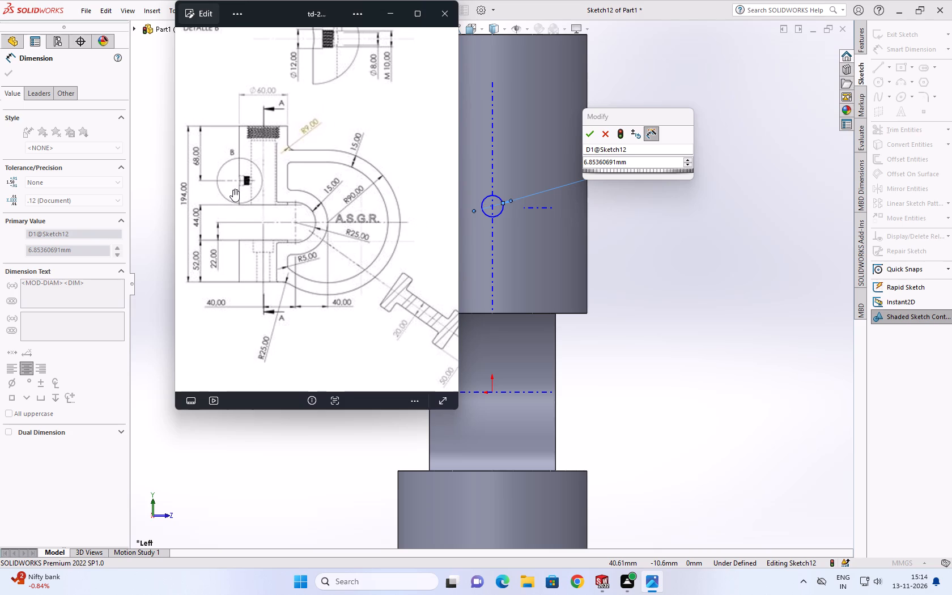
scroll(306, 123, up, 3)
scroll(305, 99, down, 5)
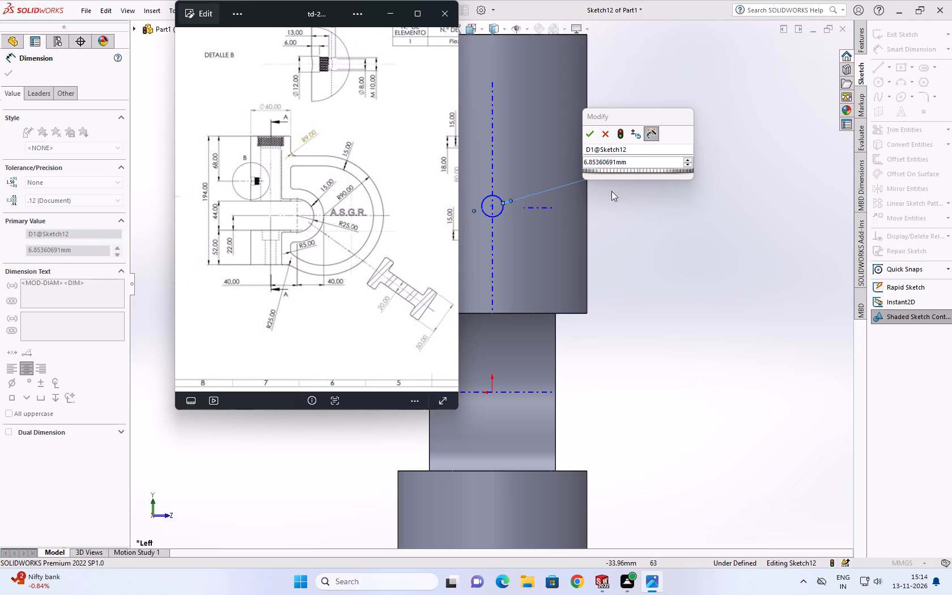
Back in SOLIDWORKS, set the circle's diameter to 12 mm.
double_click(630, 162)
text(12)
key(Return)
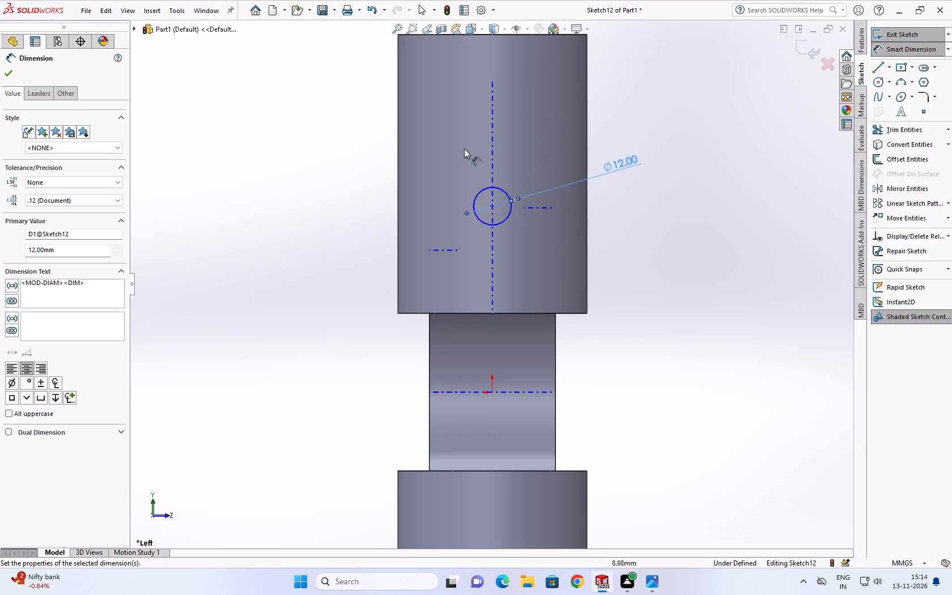
Dimension the circle's centre 68 mm below the top edge of the upper jaw.
scroll(477, 372, up, 1)
scroll(541, 311, up, 3)
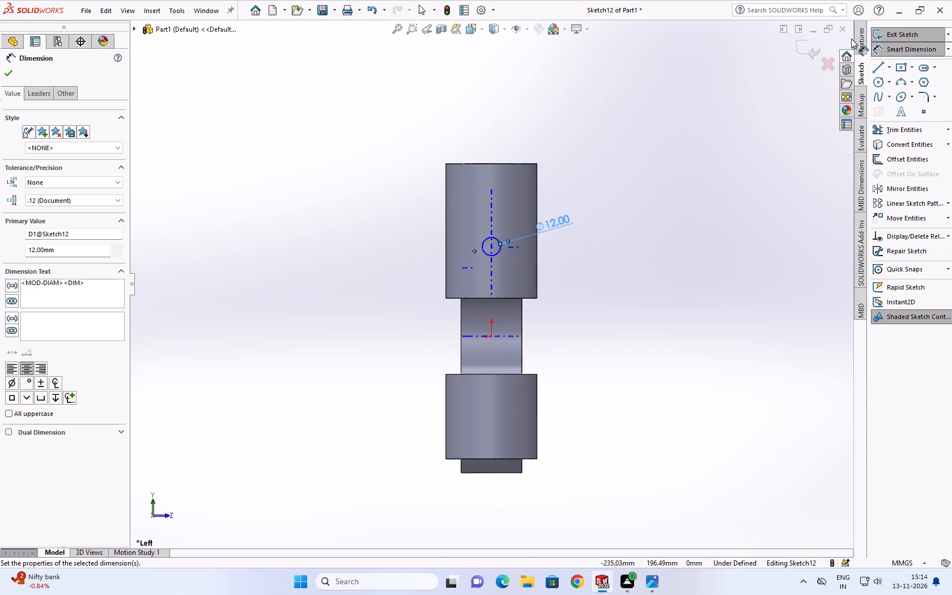
click(861, 44)
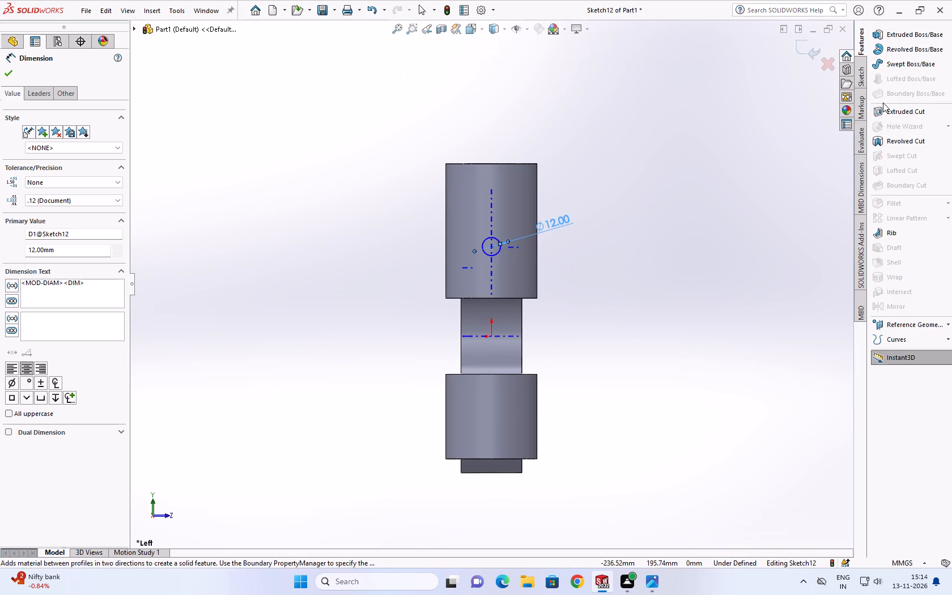
click(862, 79)
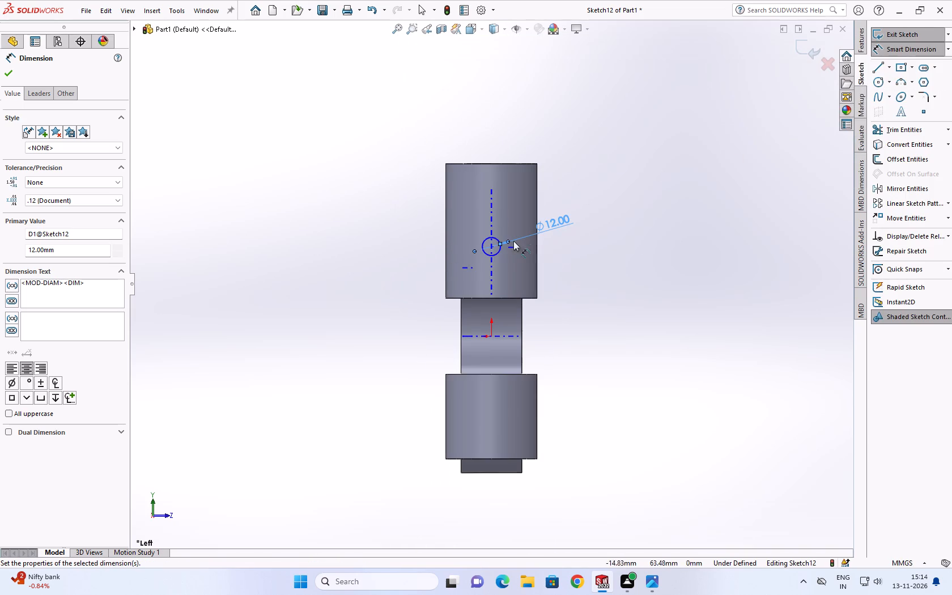
click(492, 246)
click(500, 163)
click(376, 180)
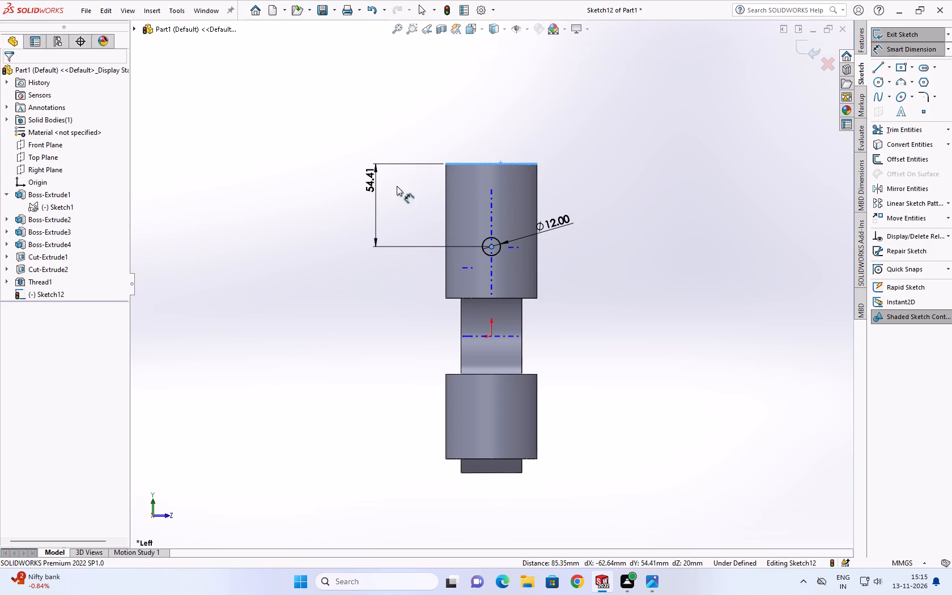
key(6)
key(8)
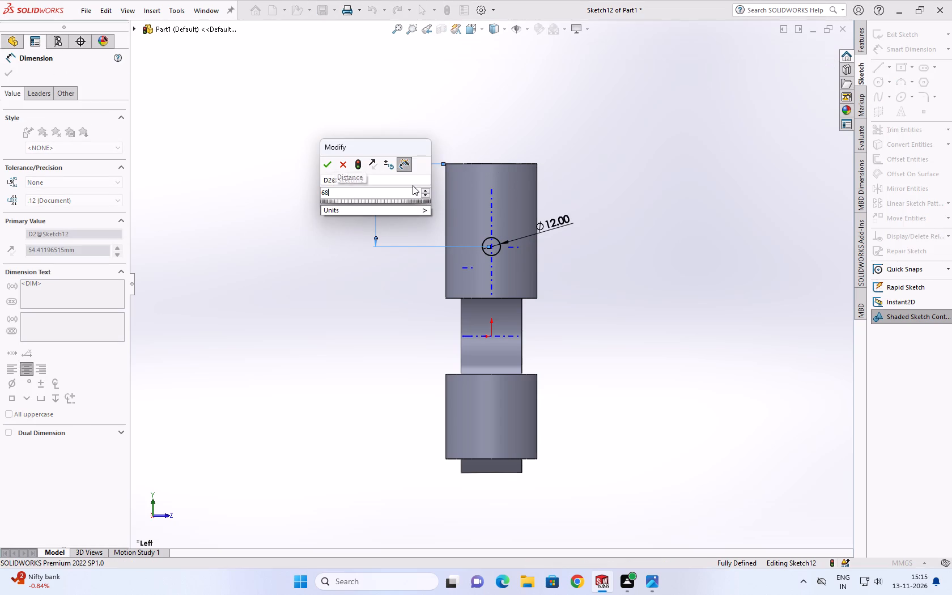
key(Return)
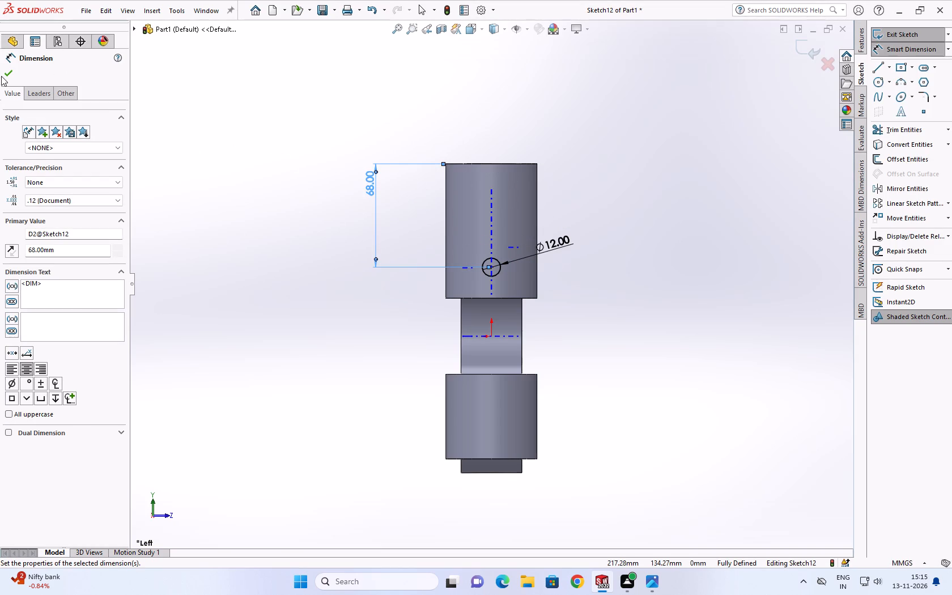
click(4, 75)
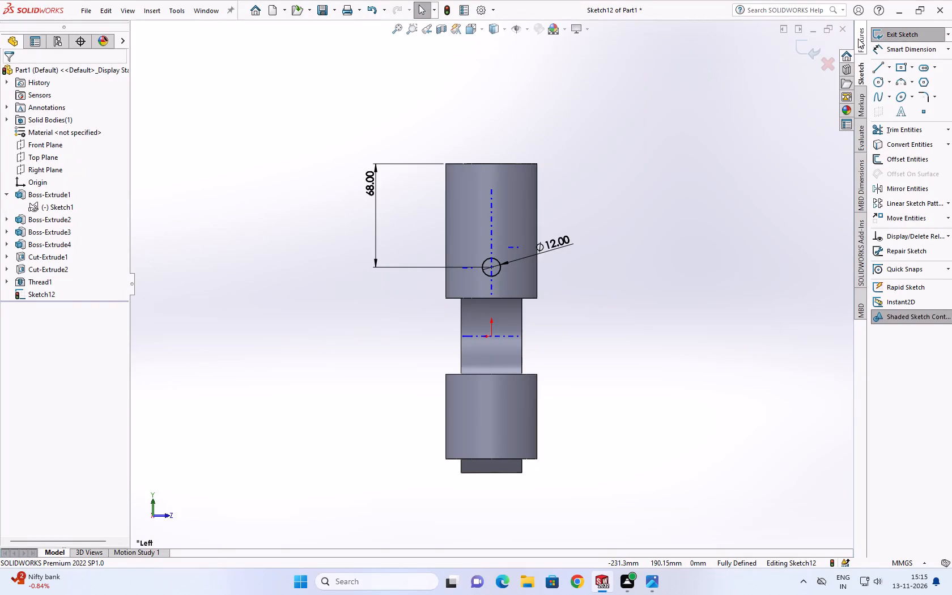
Start a blind Extruded Cut of the circle from the upper jaw's cylindrical face, reversed into the jaw, with a 35 mm depth.
click(858, 39)
click(880, 108)
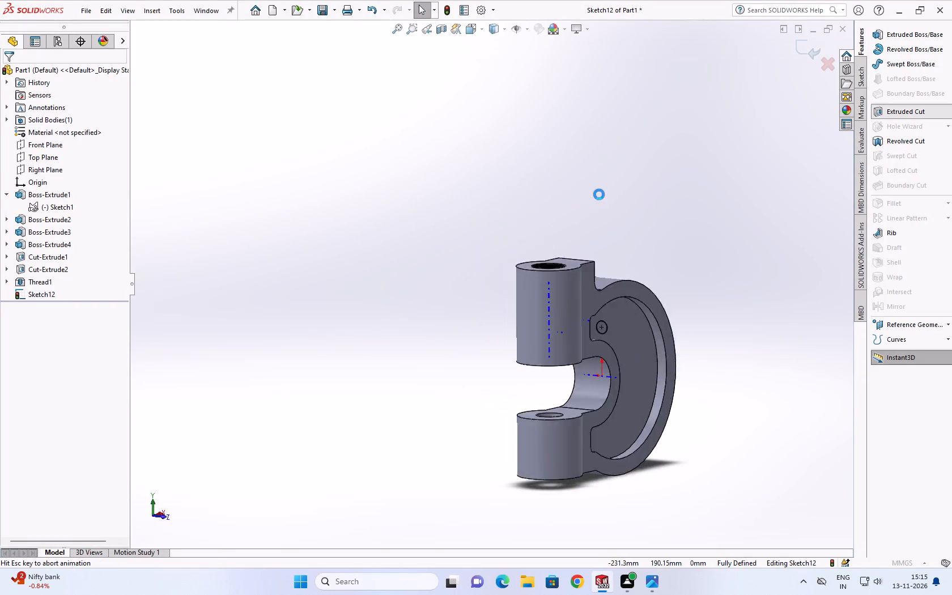
click(78, 107)
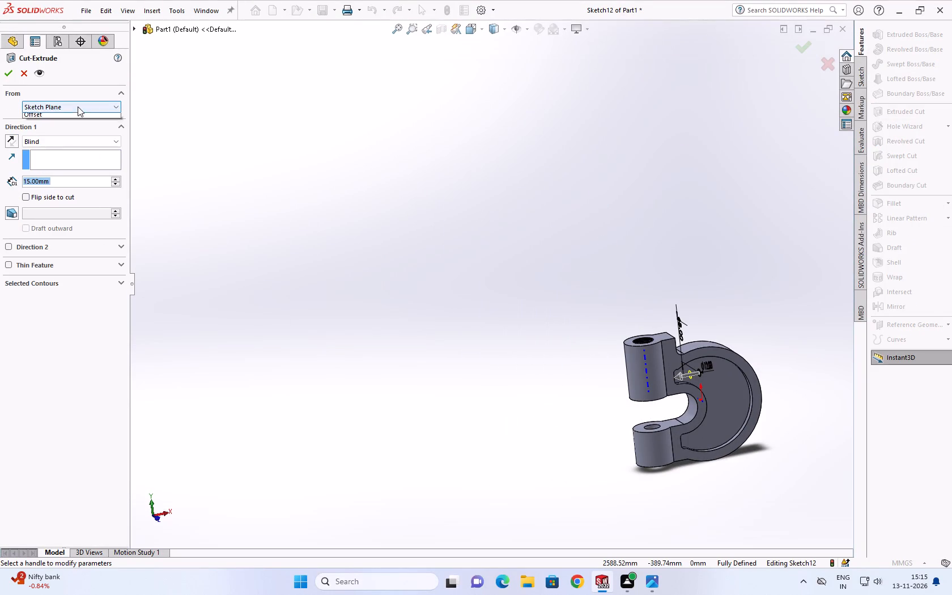
click(63, 122)
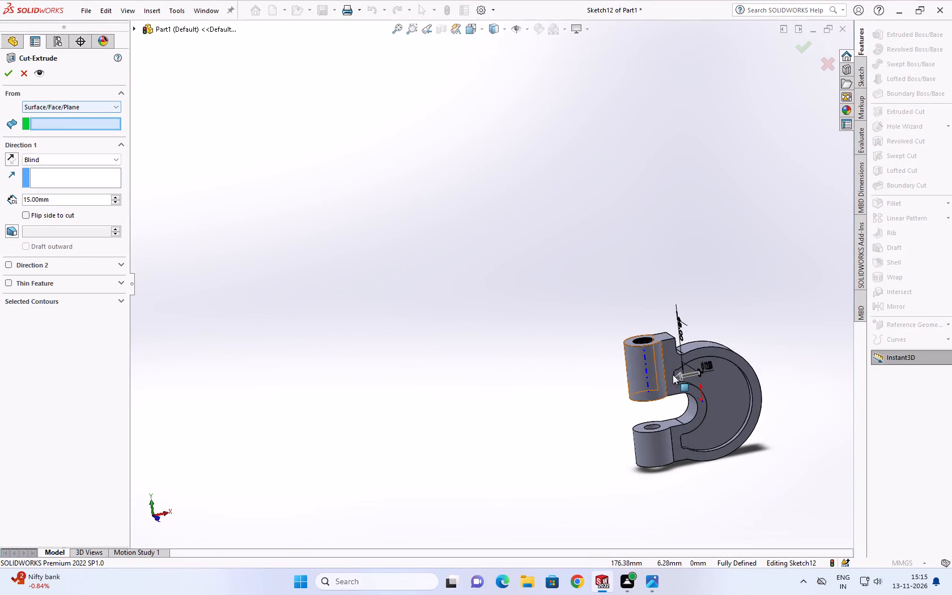
click(632, 375)
scroll(626, 389, down, 5)
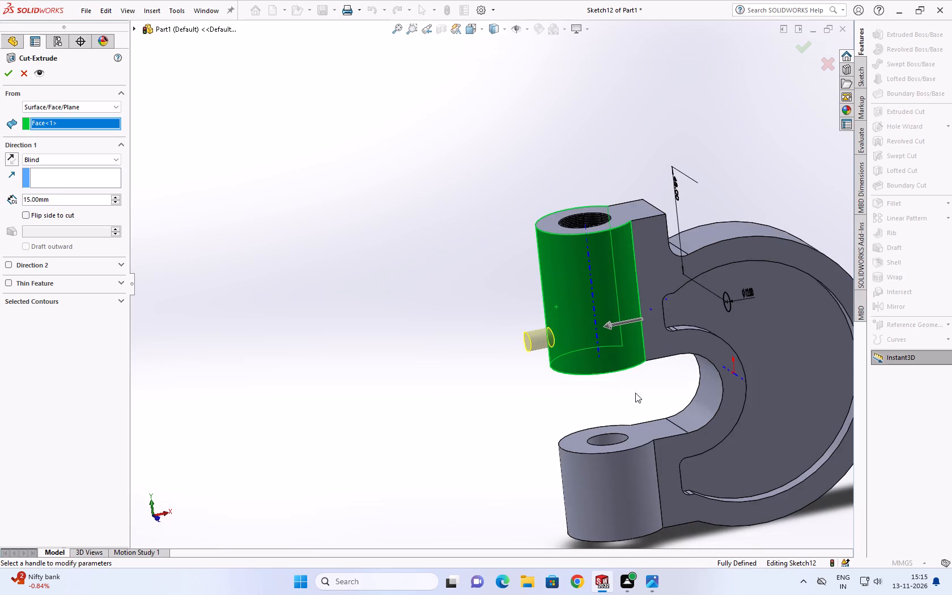
scroll(538, 335, down, 7)
middle_drag(535, 335, 608, 360)
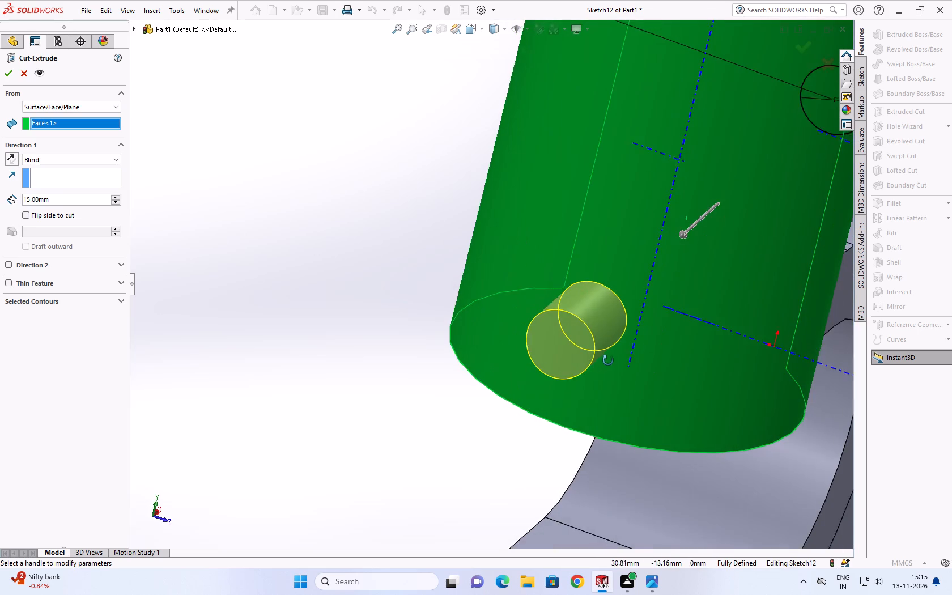
middle_drag(608, 360, 609, 362)
click(14, 158)
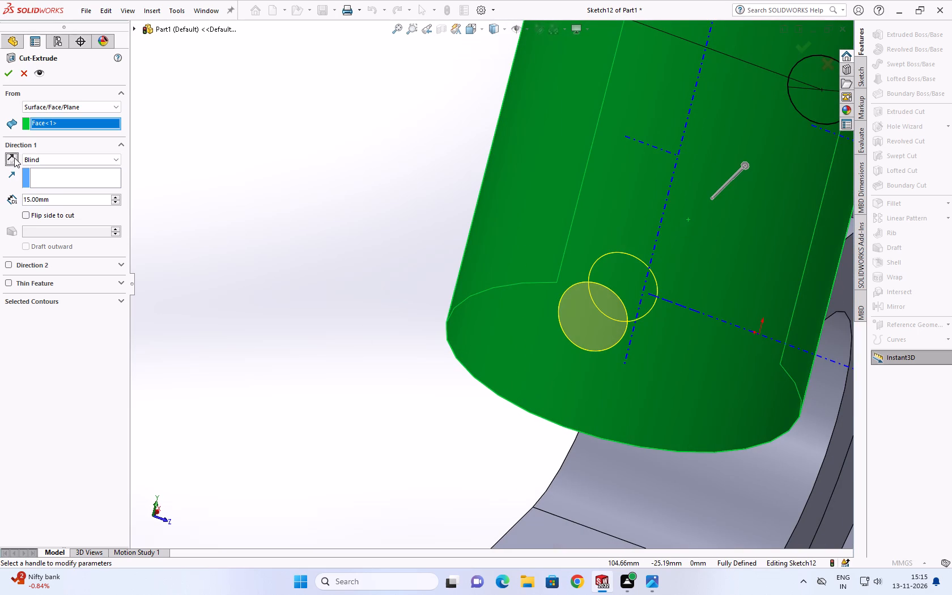
click(115, 197)
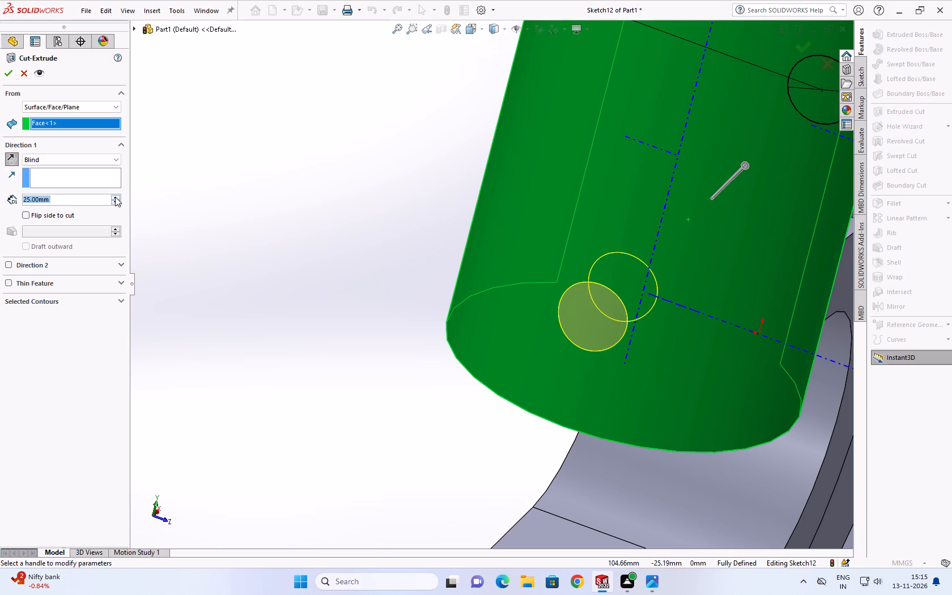
click(115, 197)
middle_drag(318, 215, 311, 320)
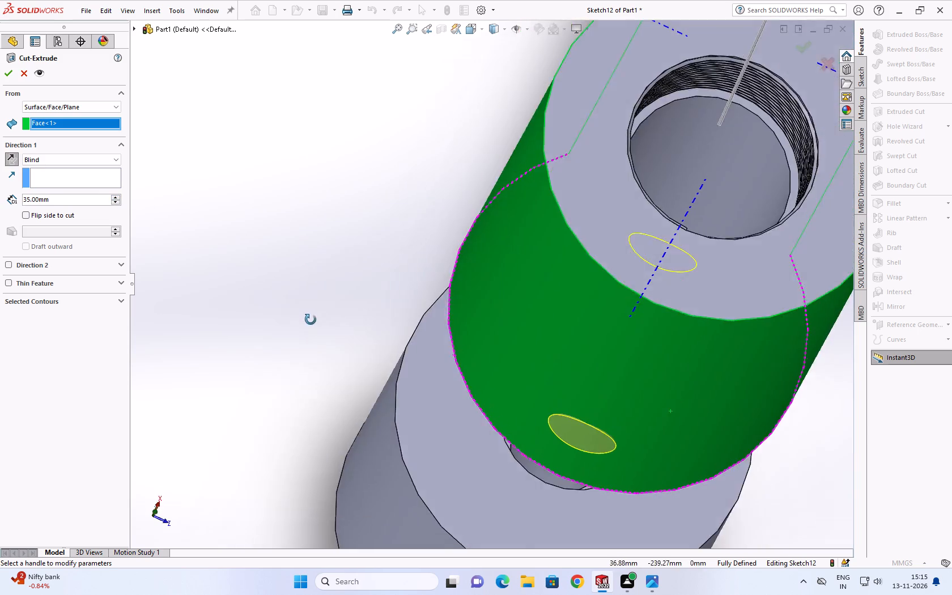
middle_drag(311, 320, 297, 345)
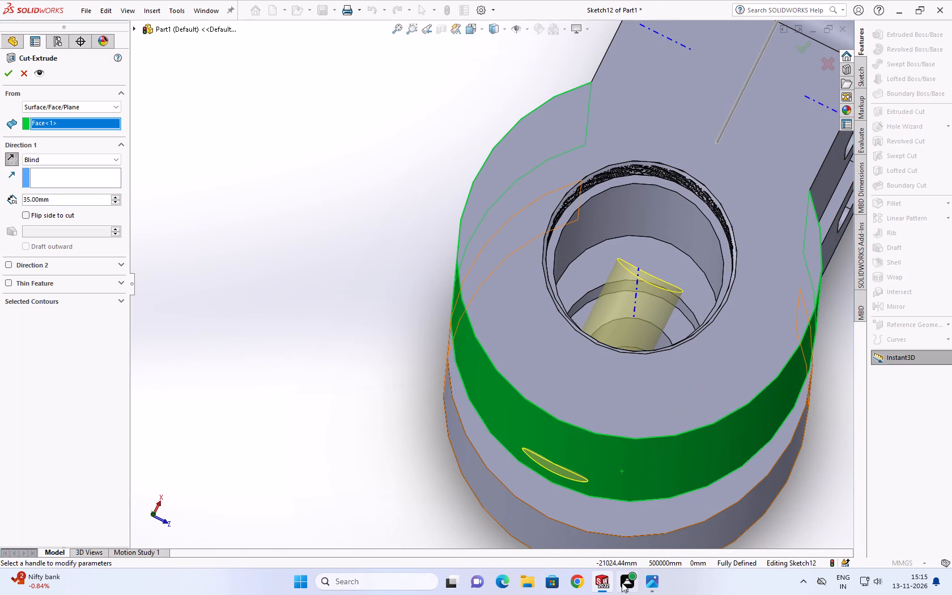
Switch to the reference drawing and examine detail B and section A-A for the side hole's depths.
click(648, 577)
scroll(338, 80, up, 2)
scroll(338, 80, down, 2)
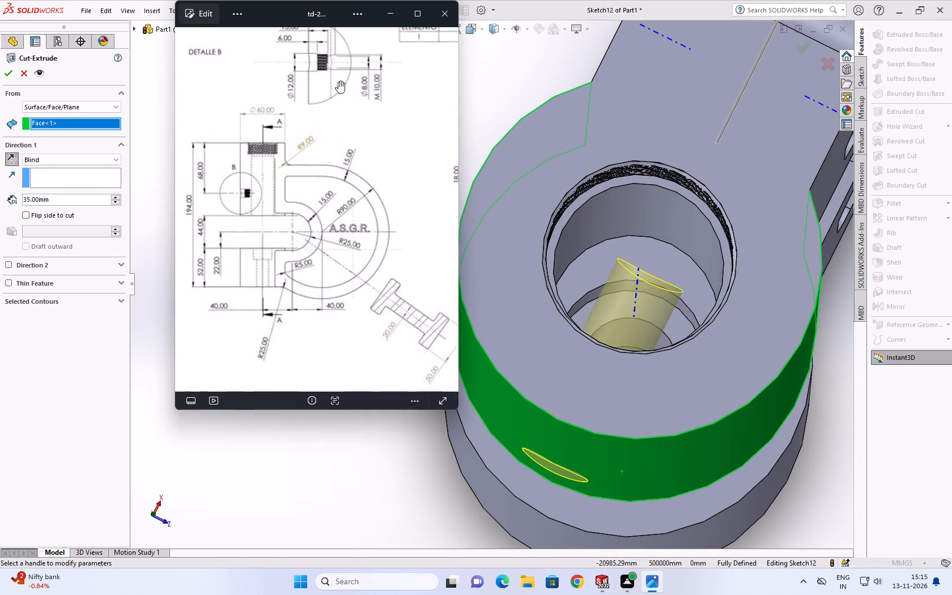
scroll(338, 81, down, 3)
scroll(279, 118, up, 2)
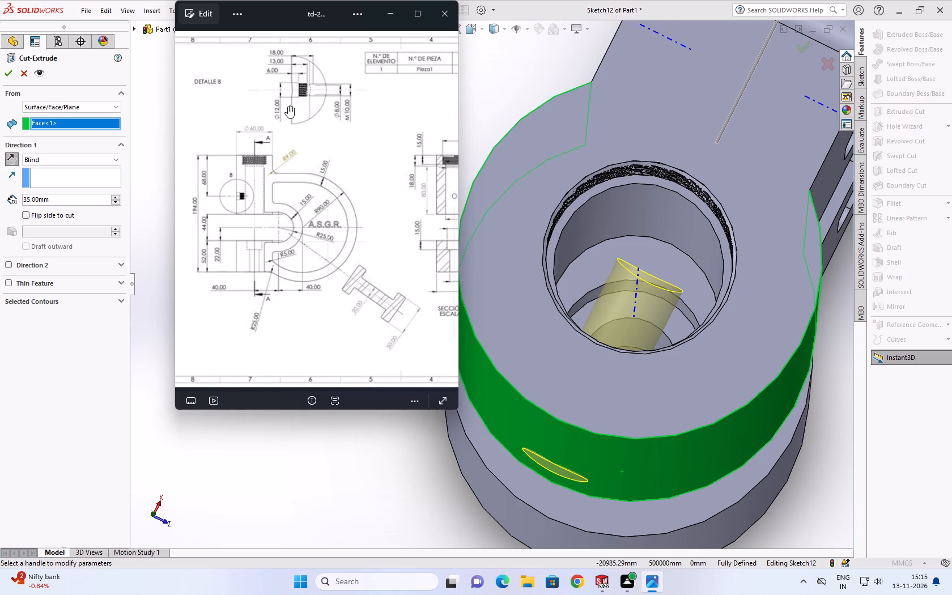
scroll(297, 76, up, 4)
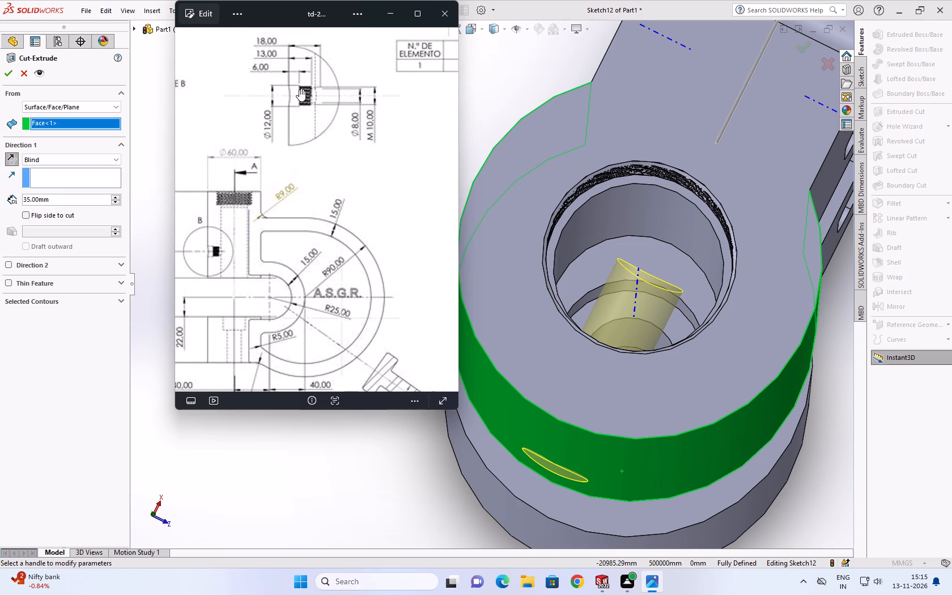
scroll(296, 103, down, 8)
scroll(334, 146, down, 4)
scroll(339, 214, down, 6)
scroll(340, 207, up, 6)
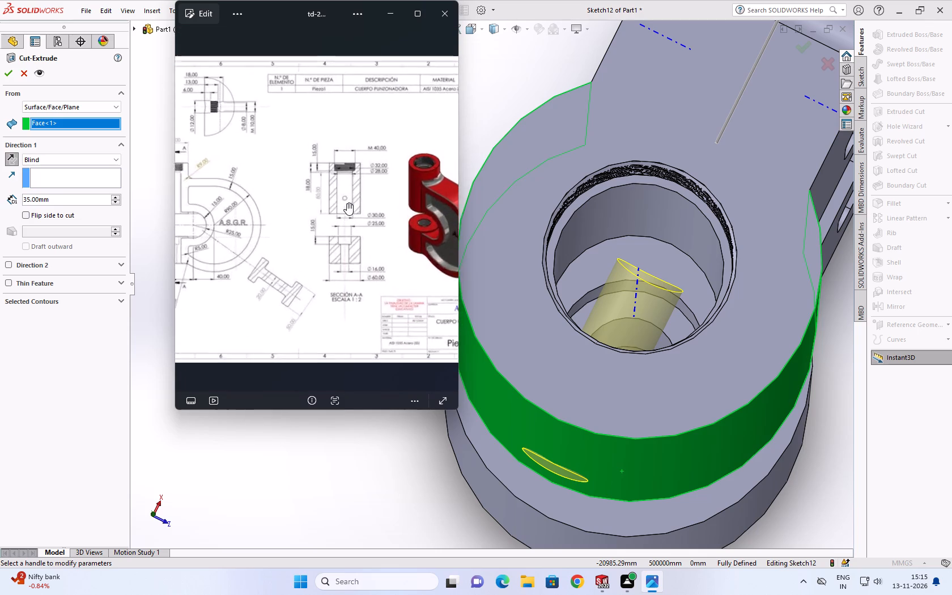
scroll(347, 203, up, 13)
scroll(346, 198, down, 14)
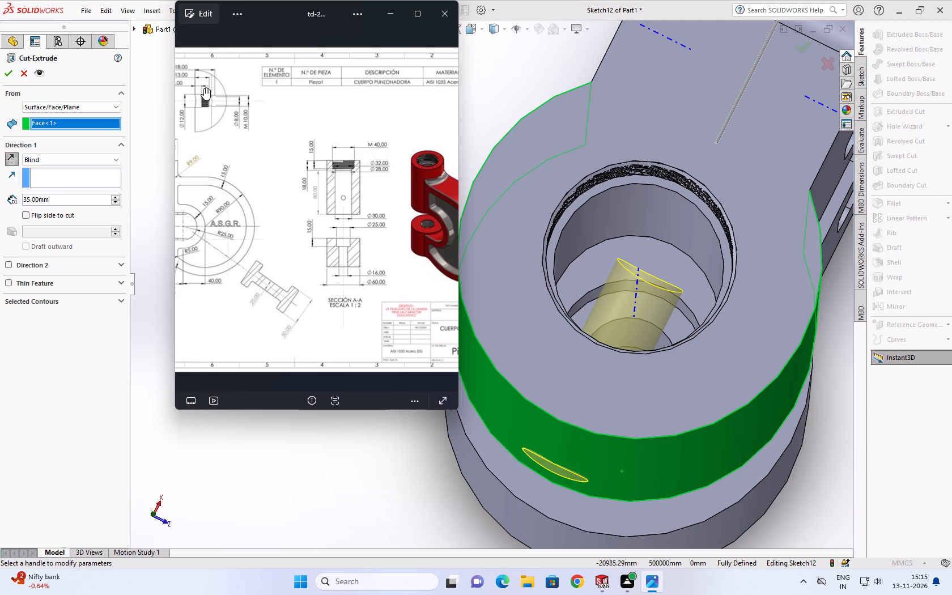
scroll(204, 88, up, 1)
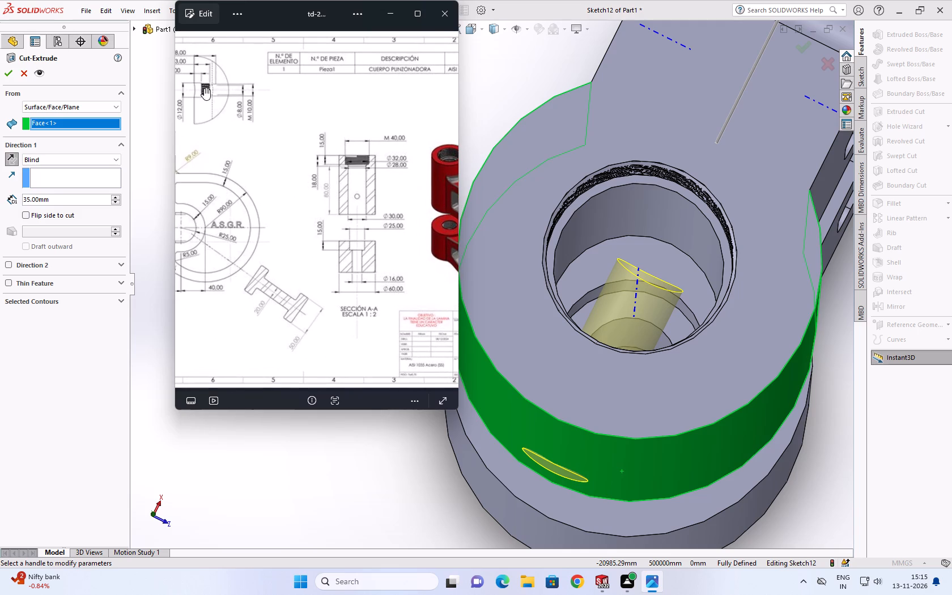
scroll(215, 85, up, 2)
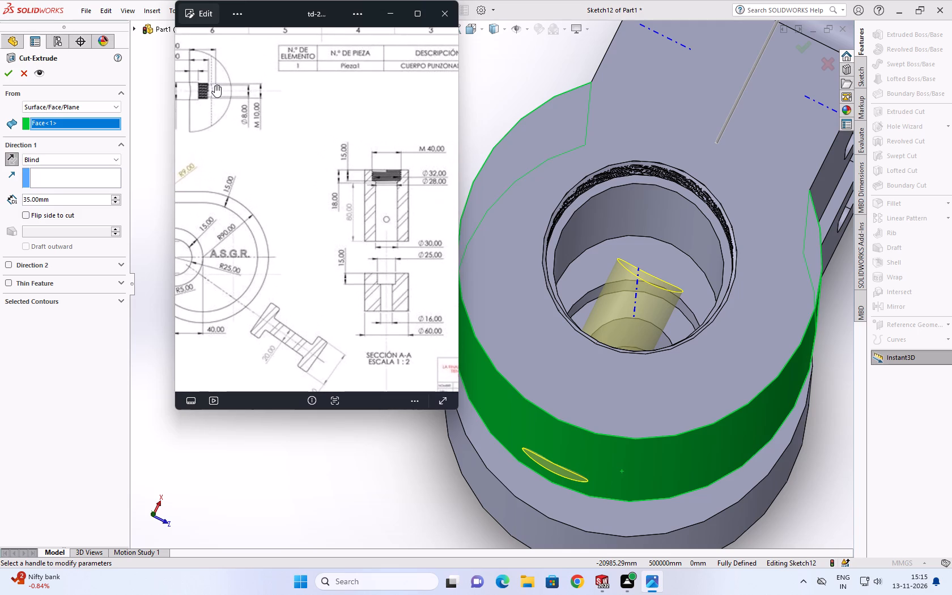
scroll(200, 66, down, 6)
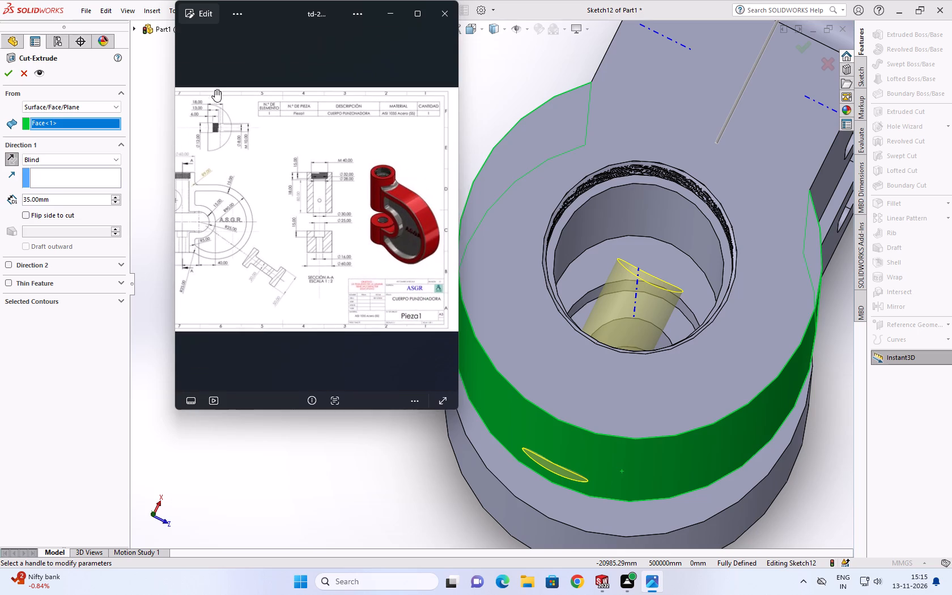
scroll(221, 127, up, 4)
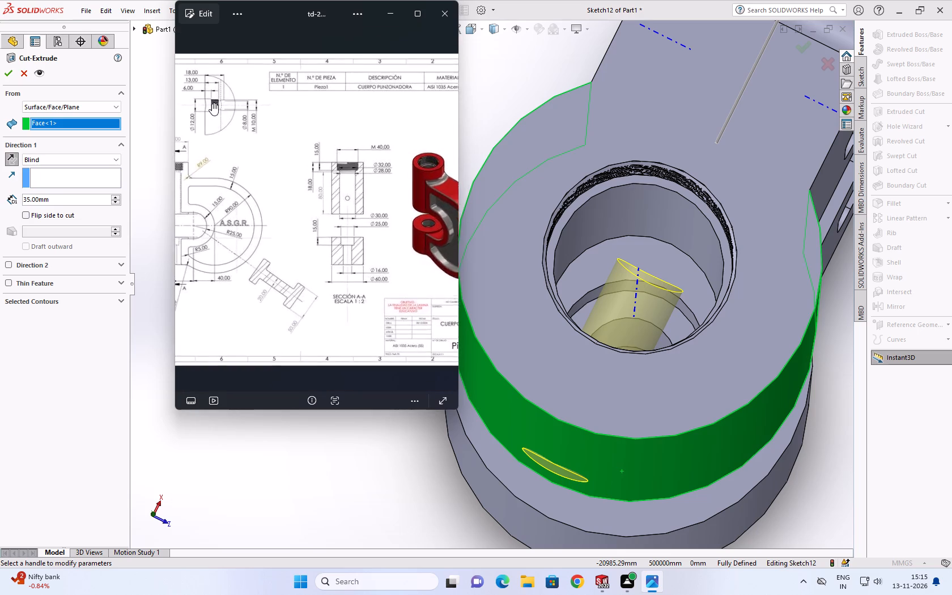
scroll(212, 101, up, 3)
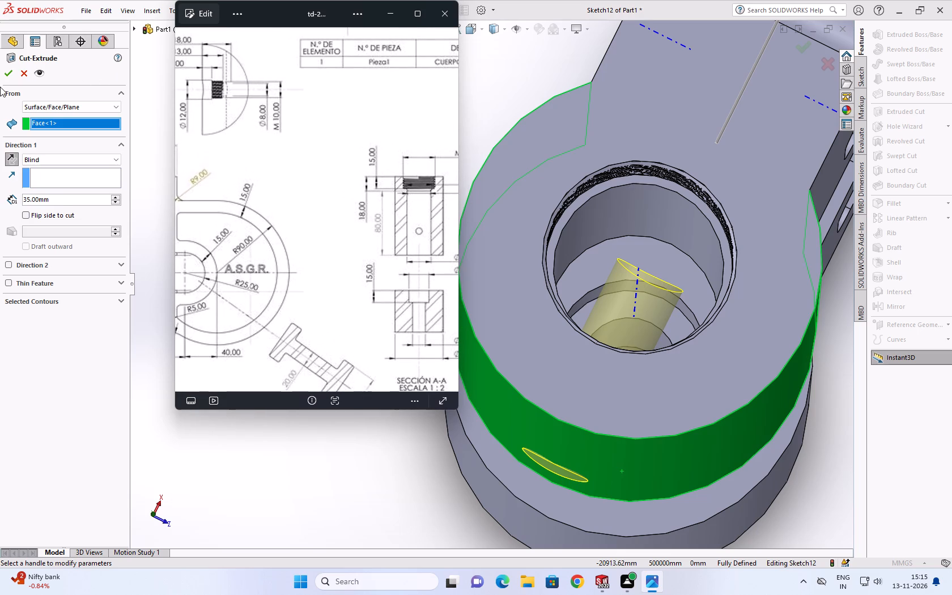
Back in SOLIDWORKS, enter 13 mm as the cut depth, raise it to 23 mm, and complete the side hole cut.
double_click(56, 201)
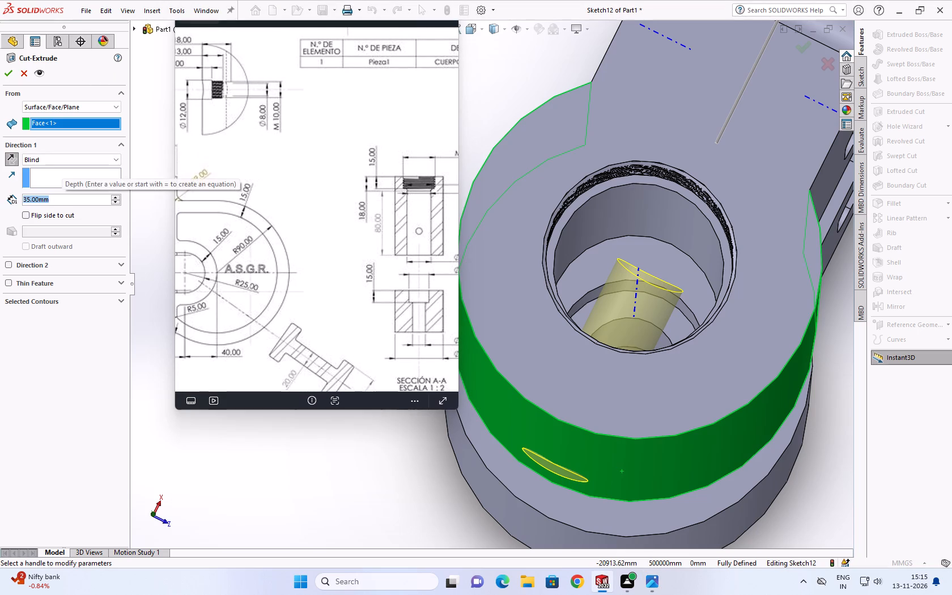
text(13)
key(Return)
scroll(56, 201, up, 1)
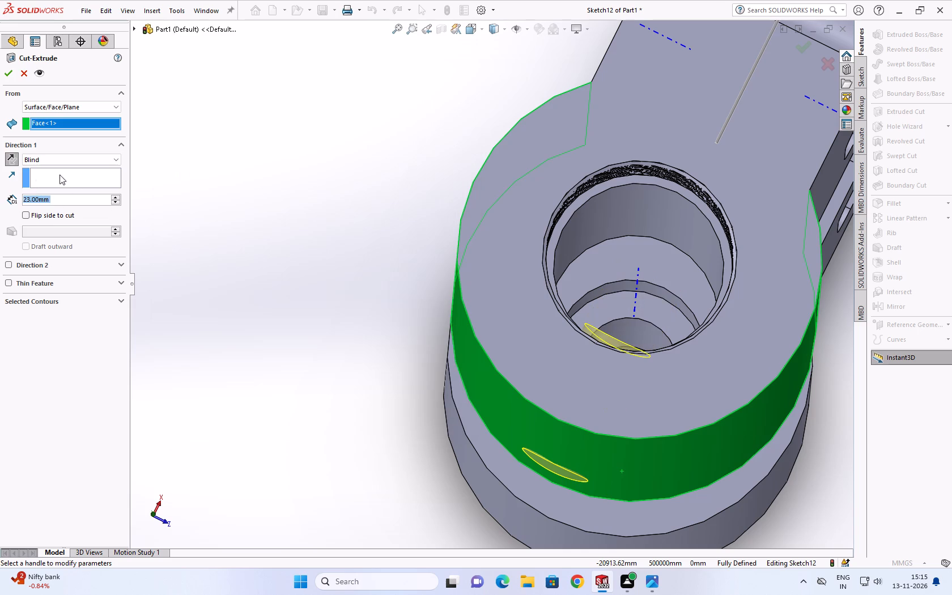
click(5, 73)
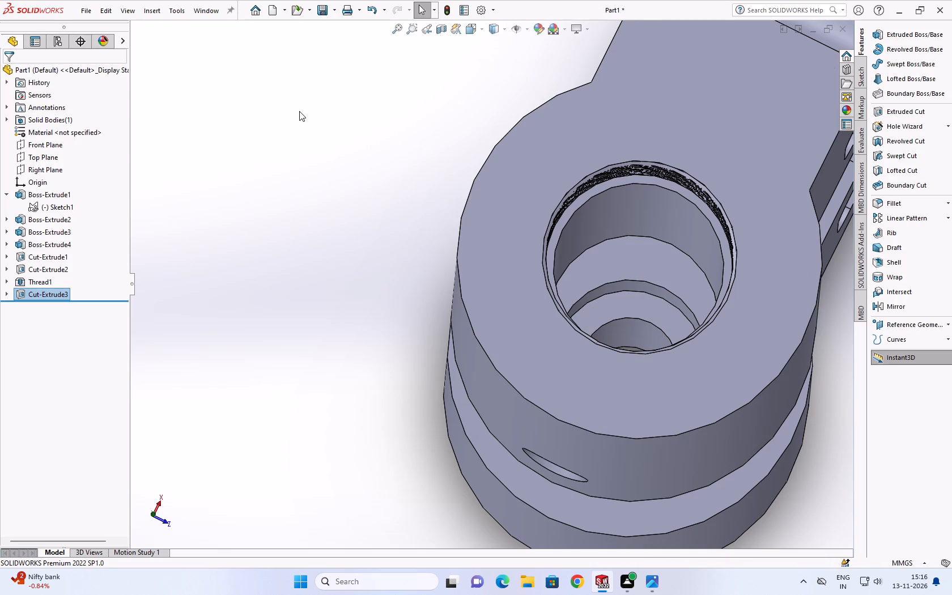
Colour the C-frame's outer rim, side, notch and throat faces and both jaws' cylindrical and top faces red (RGB 255, 0, 0).
scroll(404, 171, down, 2)
middle_drag(431, 167, 424, 159)
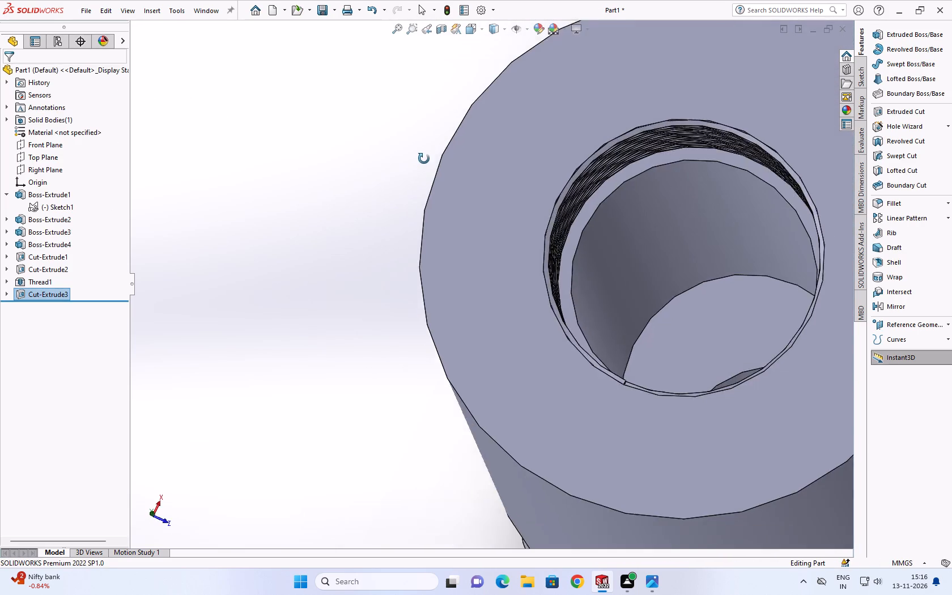
middle_drag(424, 159, 435, 96)
scroll(435, 95, up, 6)
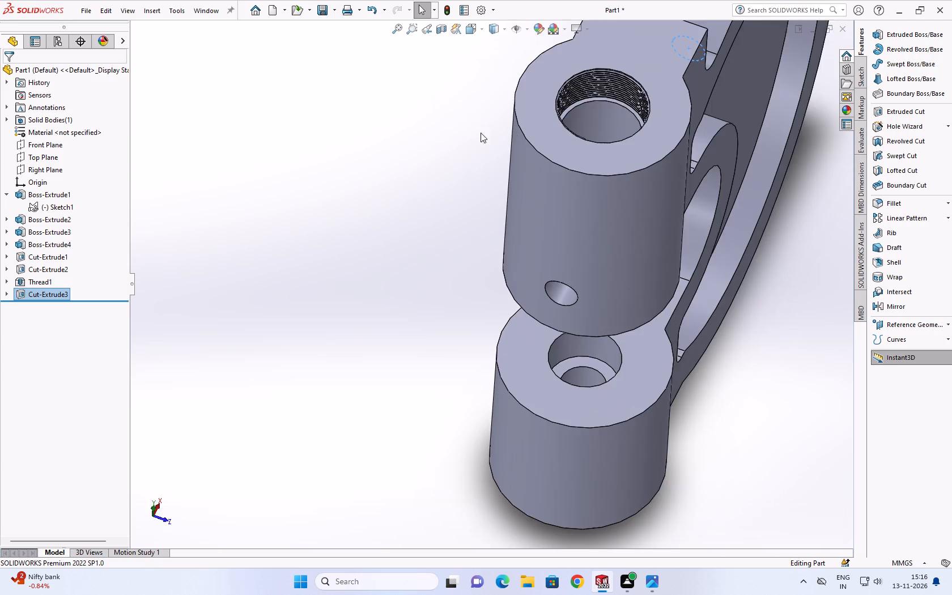
scroll(514, 132, up, 3)
middle_drag(494, 134, 423, 131)
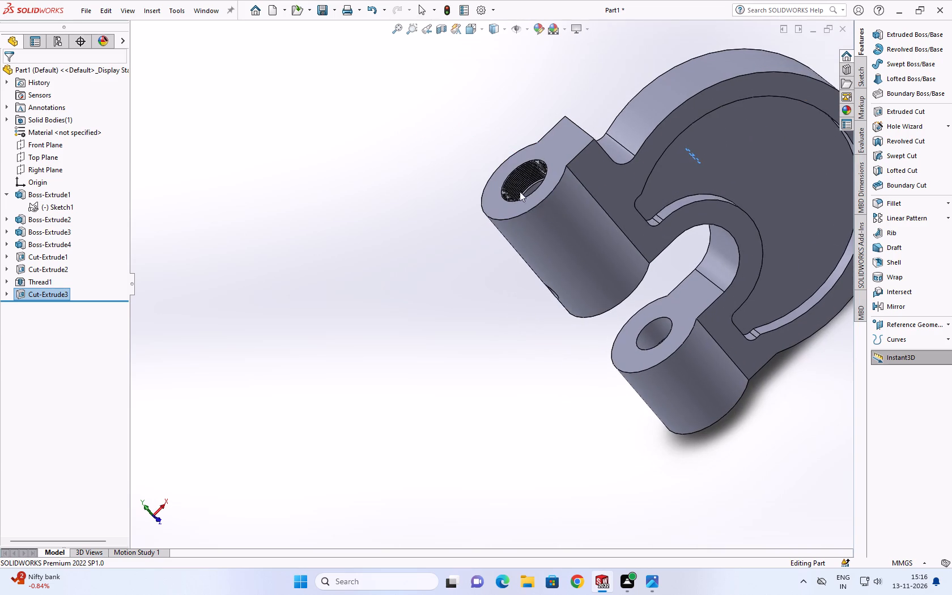
ctrl+click(609, 254)
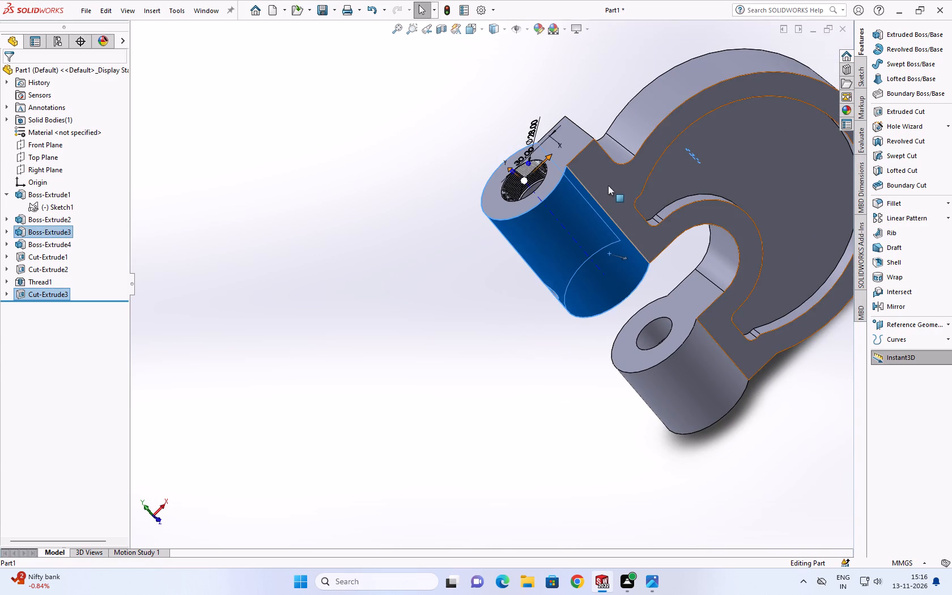
ctrl+click(608, 185)
ctrl+click(637, 135)
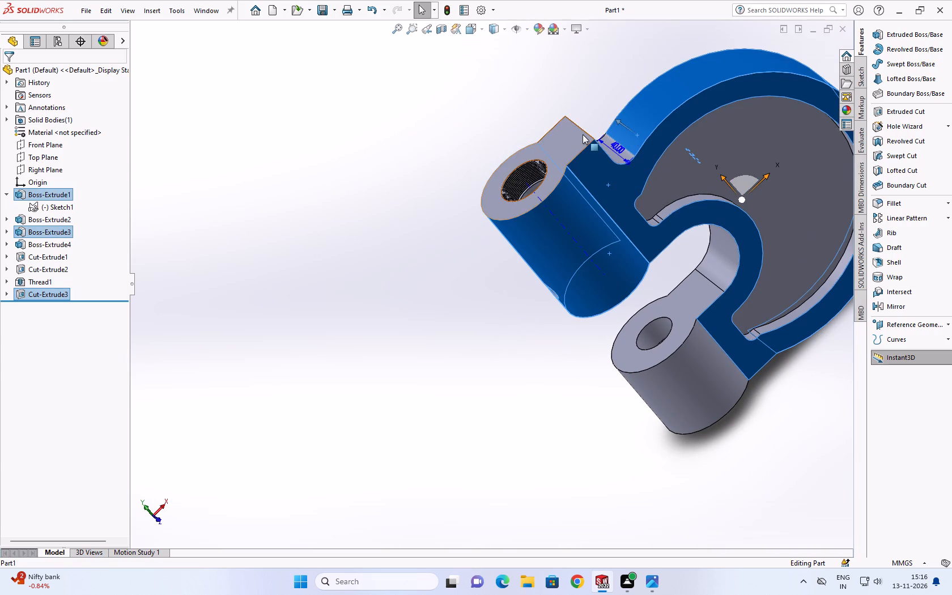
ctrl+click(582, 134)
ctrl+click(602, 141)
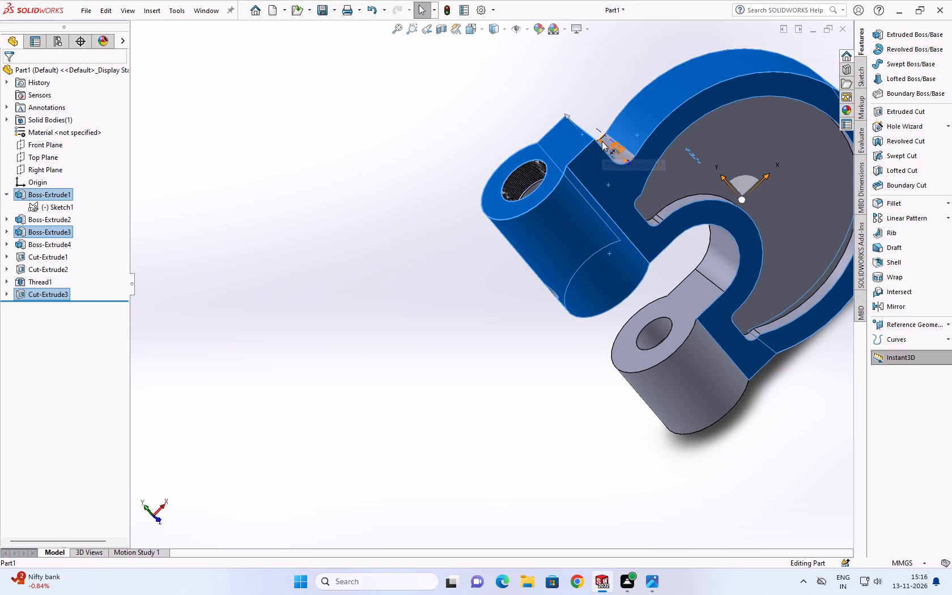
ctrl+click(608, 140)
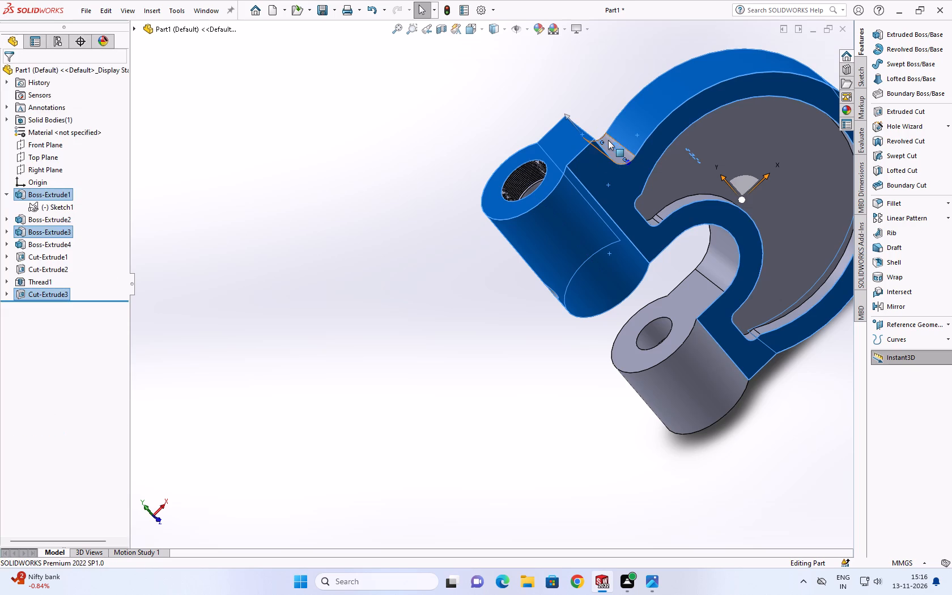
ctrl+click(701, 290)
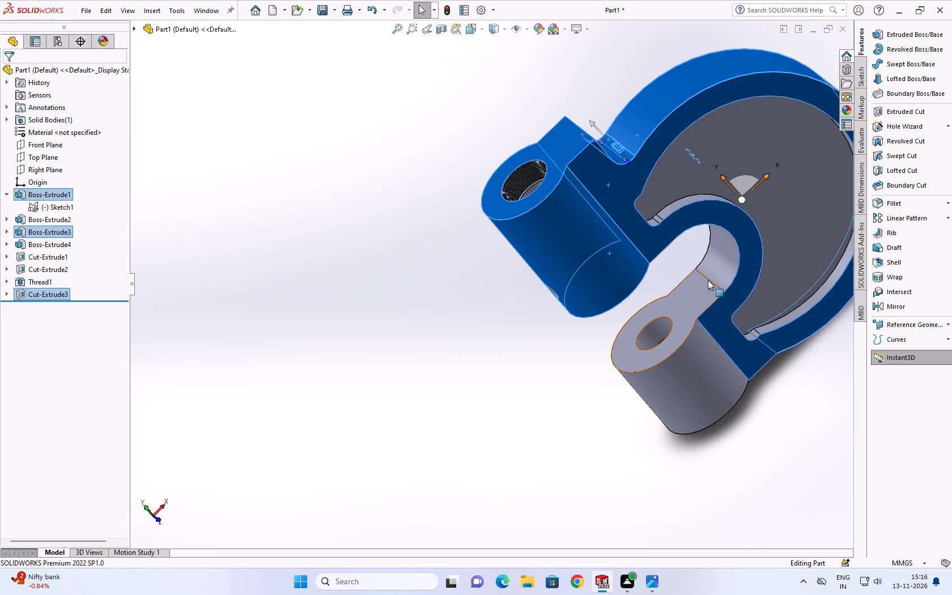
ctrl+click(729, 258)
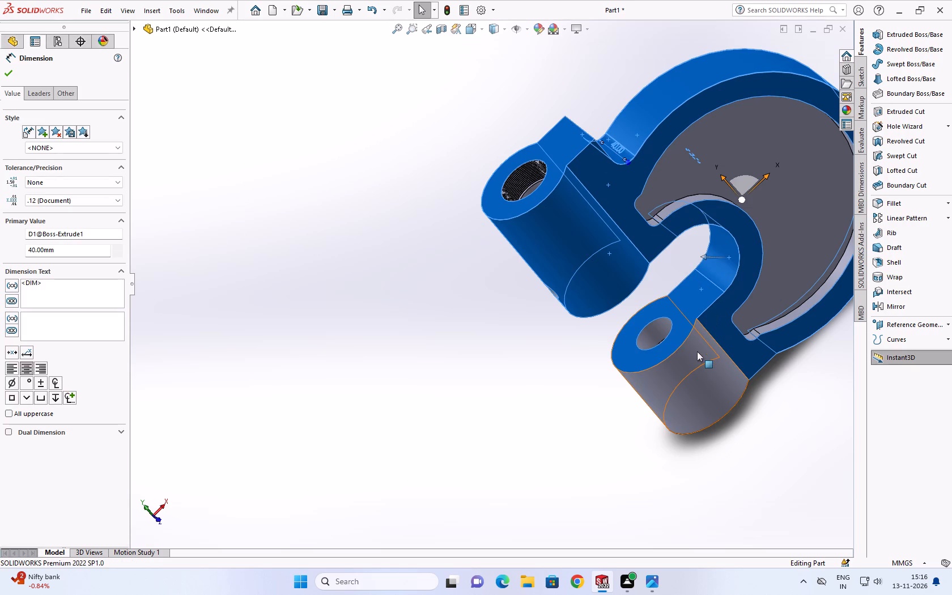
ctrl+click(696, 352)
ctrl+scroll(688, 365, up, 3)
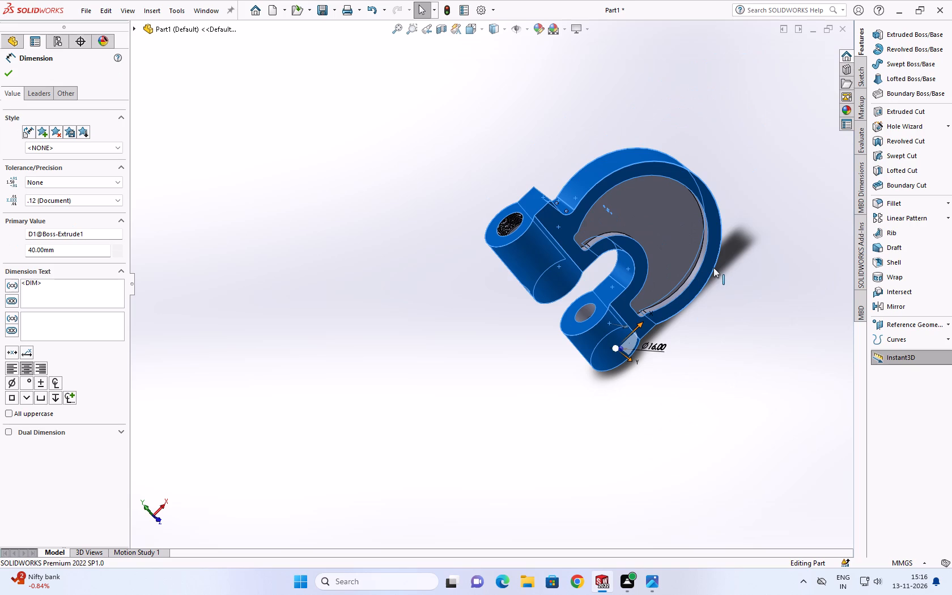
middle_drag(741, 254, 699, 324)
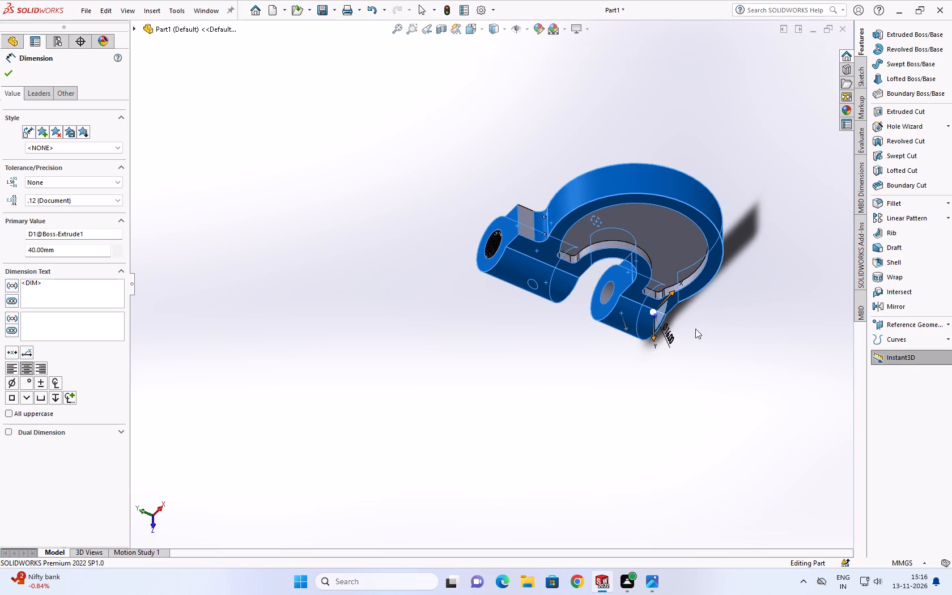
ctrl+scroll(532, 245, down, 7)
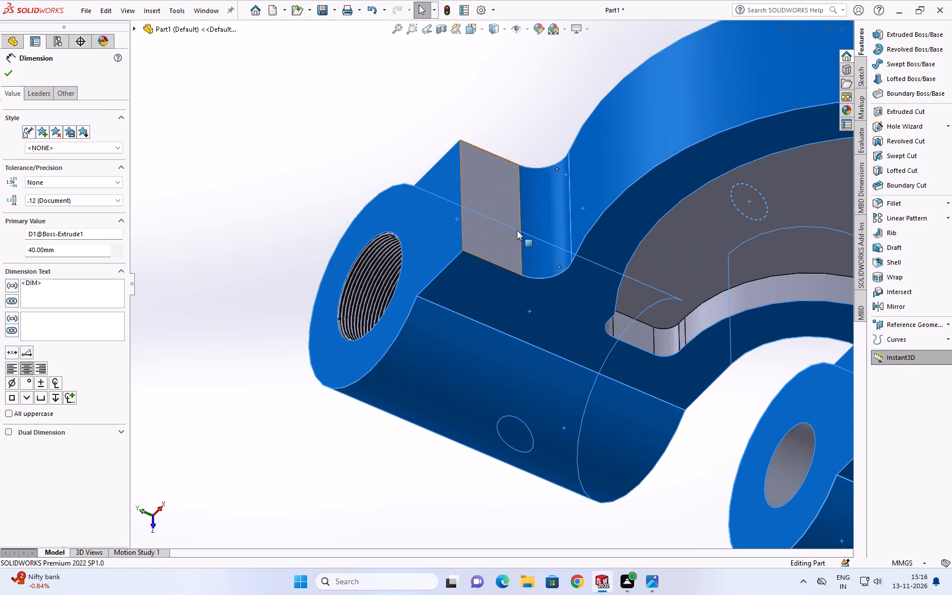
ctrl+click(508, 232)
scroll(542, 186, up, 5)
middle_drag(549, 166, 537, 218)
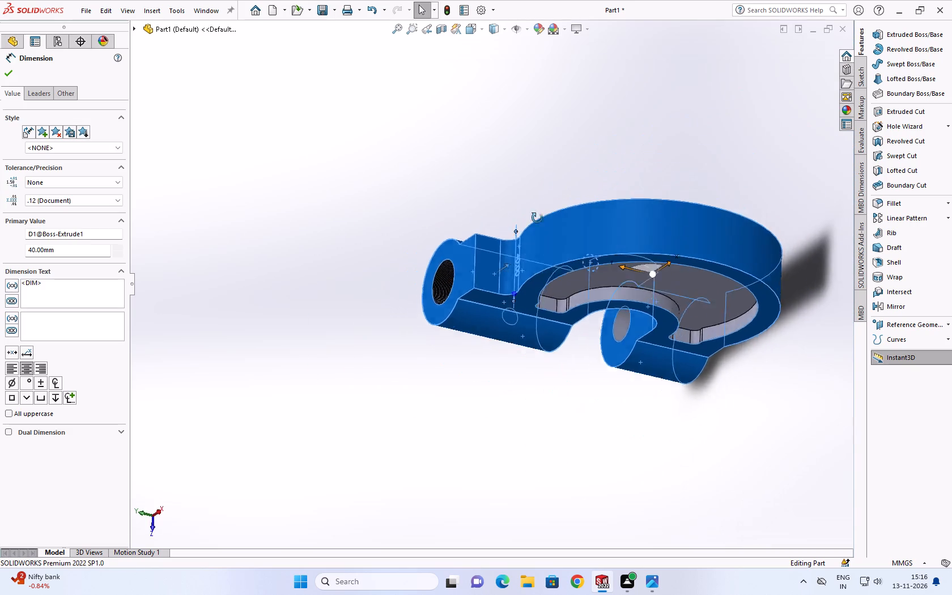
middle_drag(537, 218, 528, 352)
ctrl+scroll(496, 291, down, 3)
ctrl+click(518, 203)
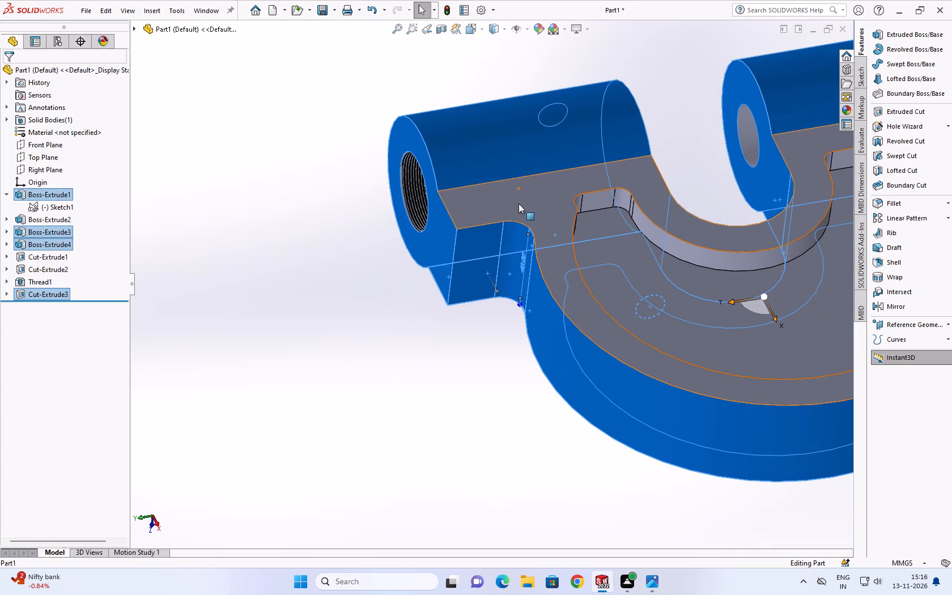
click(534, 19)
click(535, 25)
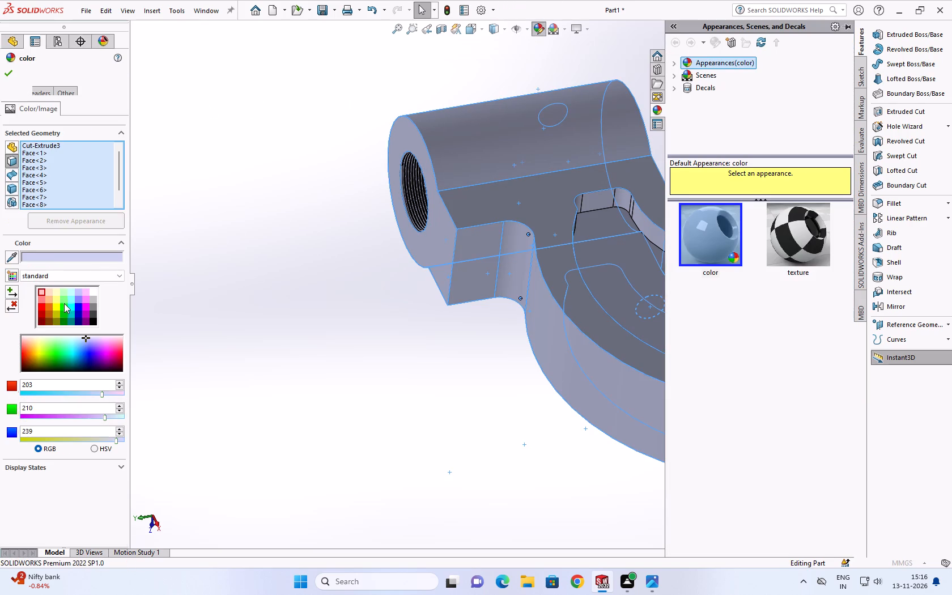
click(41, 306)
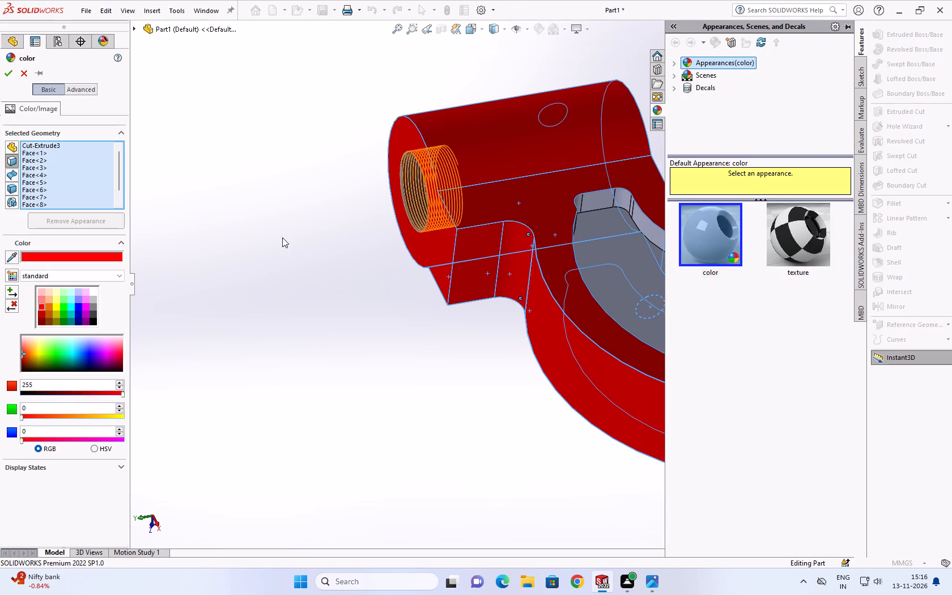
click(4, 76)
Colour the bottom face of the lower jaw red (RGB 255, 0, 0).
scroll(297, 188, up, 3)
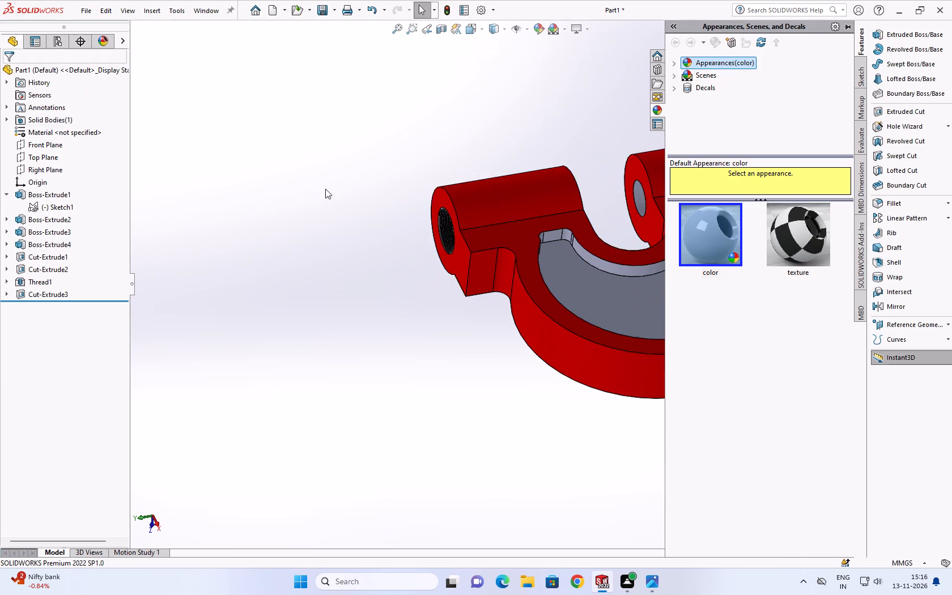
middle_drag(350, 192, 385, 167)
scroll(488, 90, up, 1)
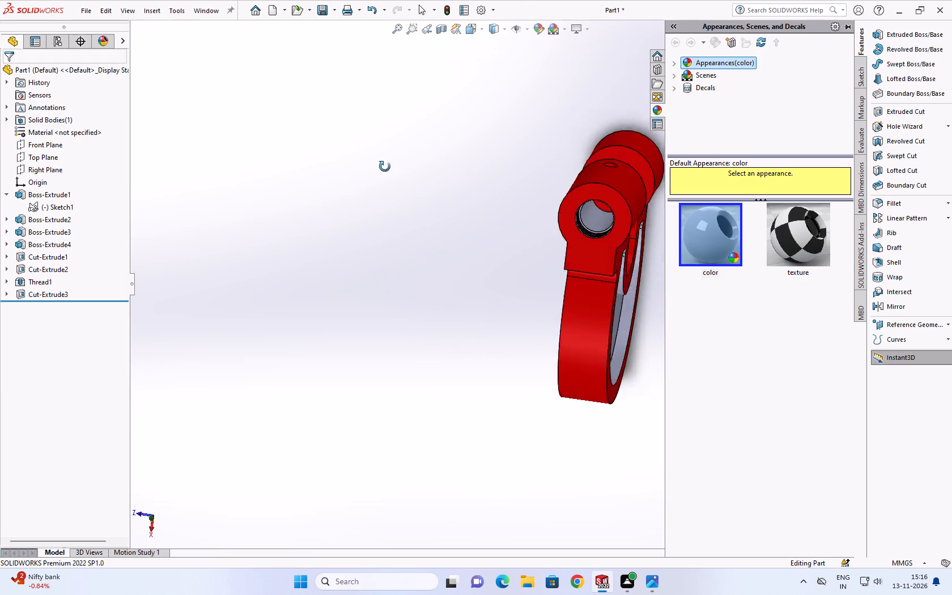
middle_drag(385, 167, 589, 212)
scroll(596, 207, down, 1)
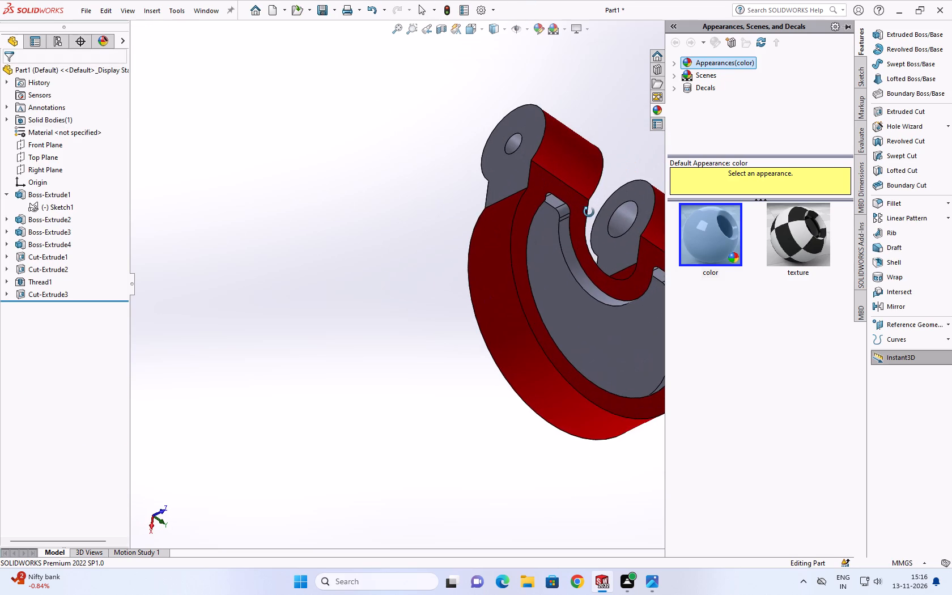
middle_drag(589, 212, 589, 212)
click(513, 168)
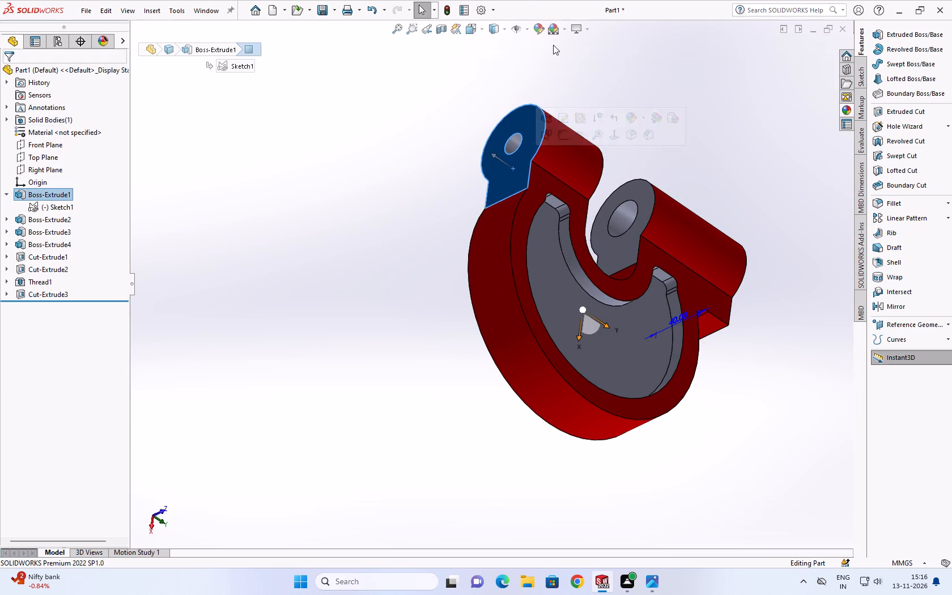
click(539, 31)
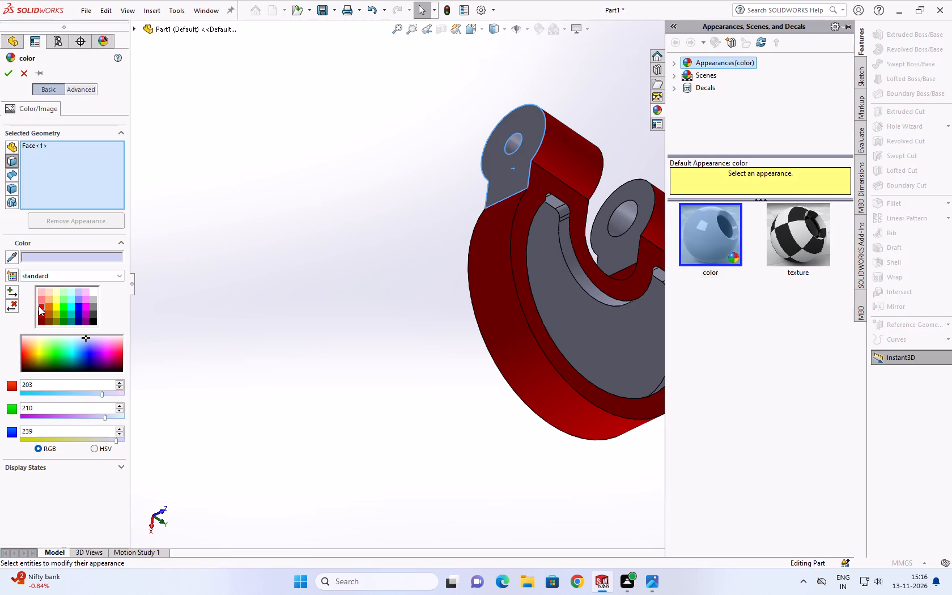
click(39, 306)
click(4, 67)
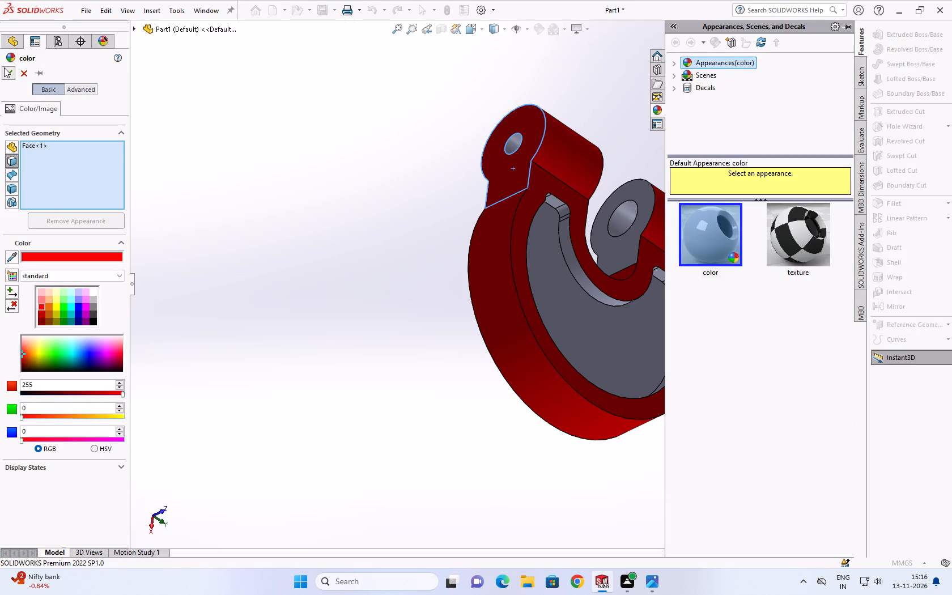
Colour the upper jaw's bottom face, facing the lower jaw across the gap, red (RGB 255, 0, 0).
click(627, 256)
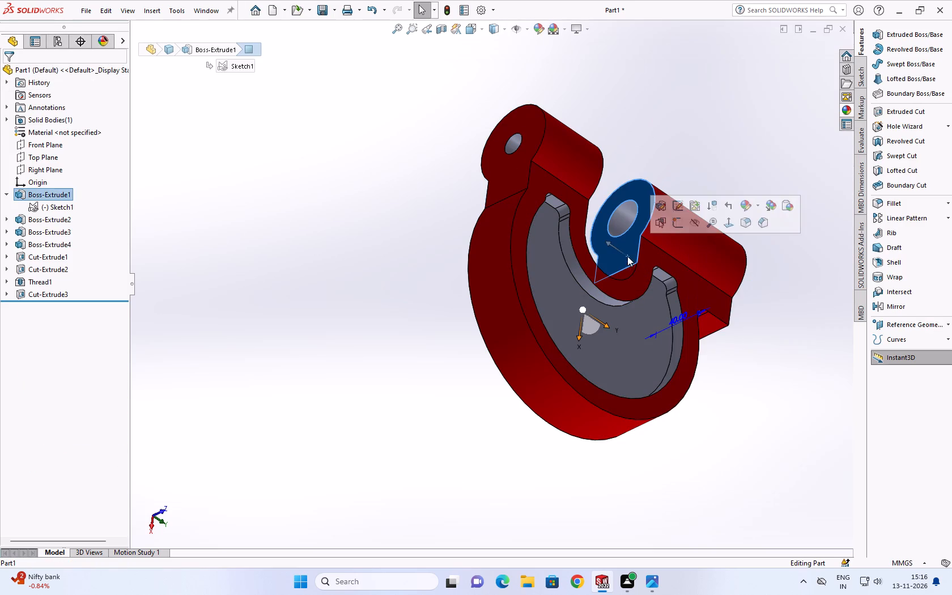
click(542, 28)
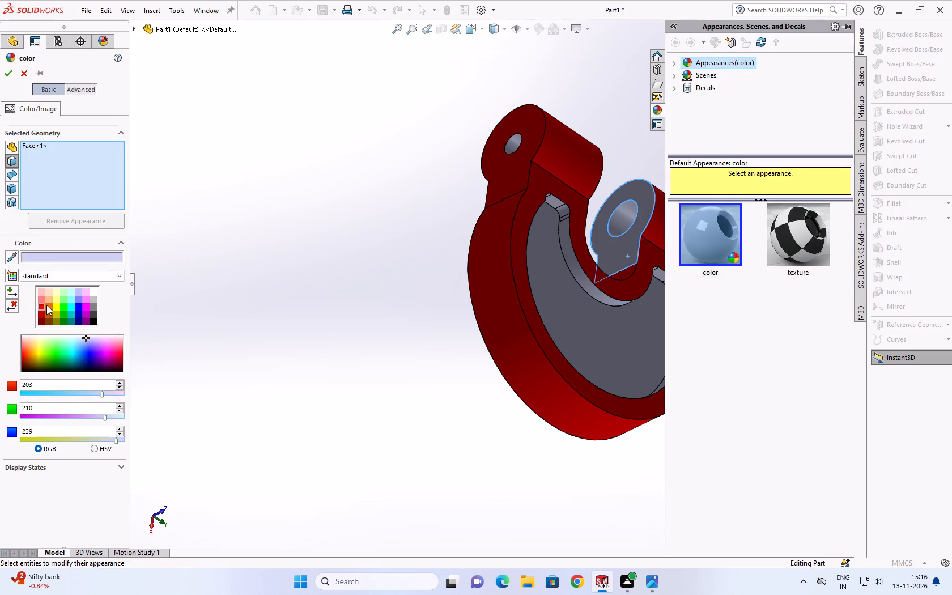
click(39, 305)
scroll(338, 297, up, 3)
middle_drag(284, 318, 283, 319)
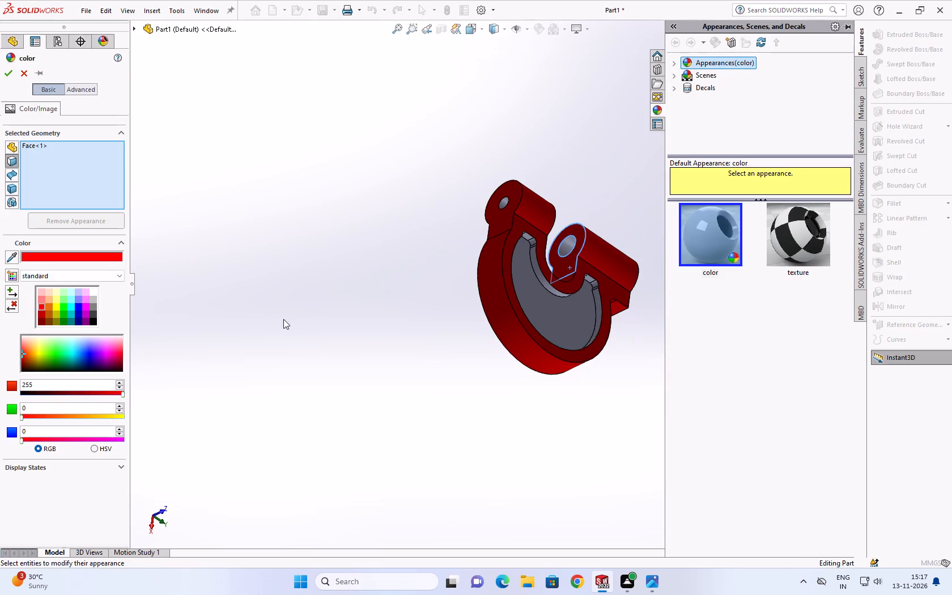
middle_drag(283, 319, 155, 299)
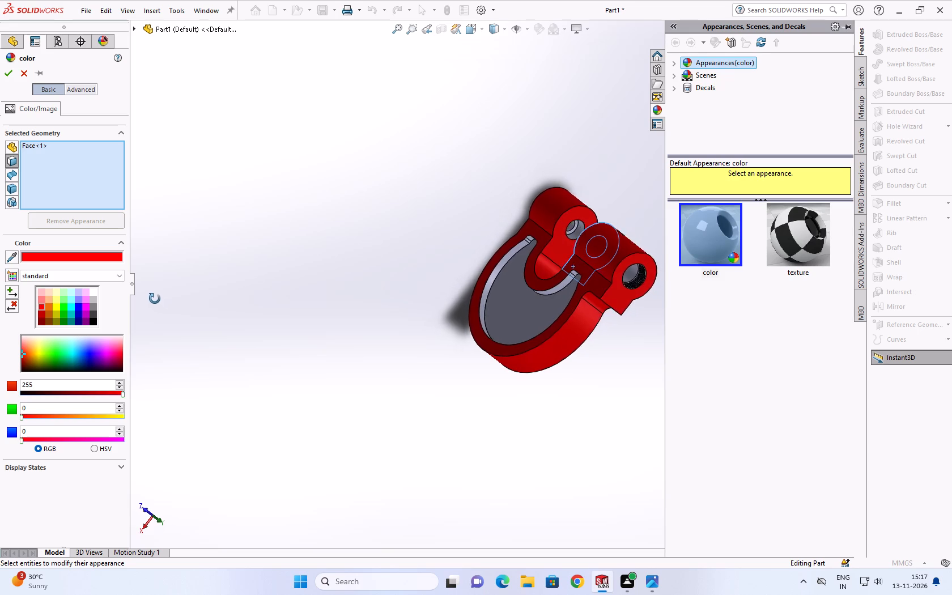
middle_drag(155, 299, 527, 108)
drag(154, 290, 168, 211)
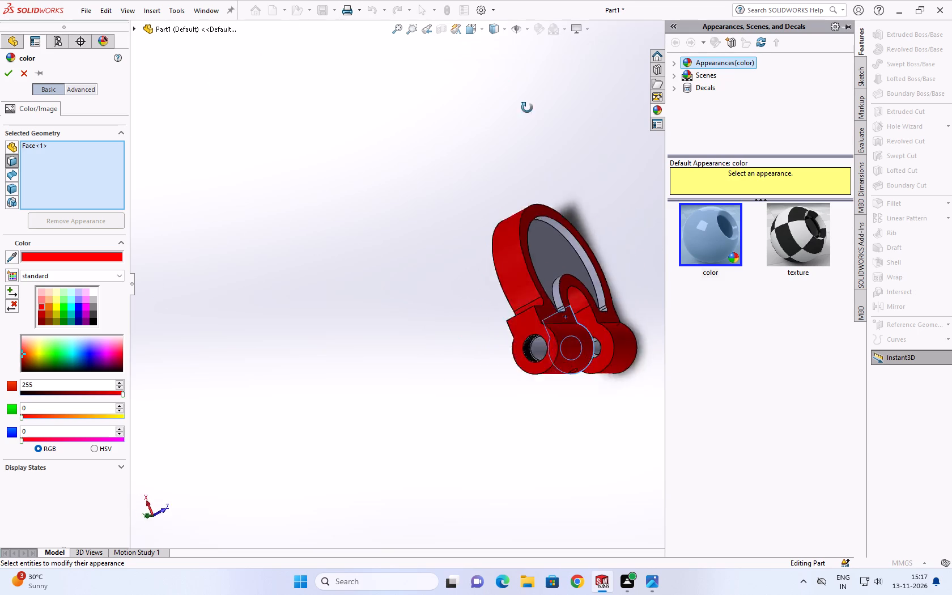
middle_drag(527, 108, 486, 170)
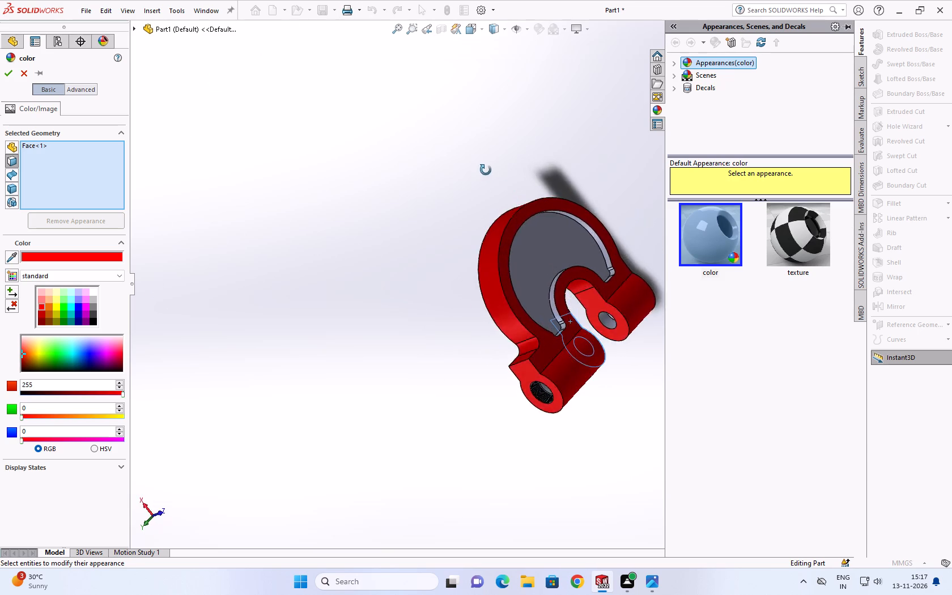
middle_drag(486, 170, 169, 388)
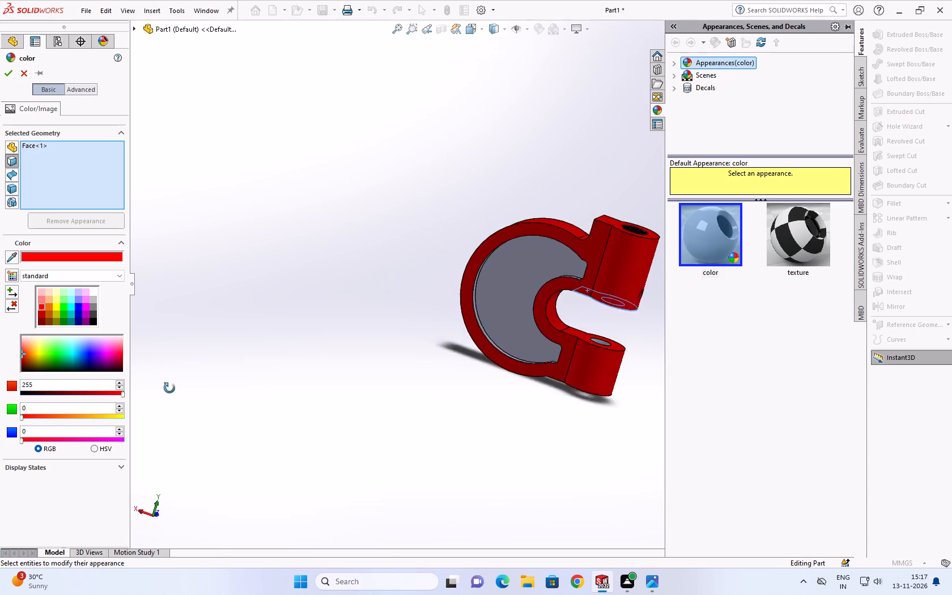
middle_drag(169, 388, 188, 320)
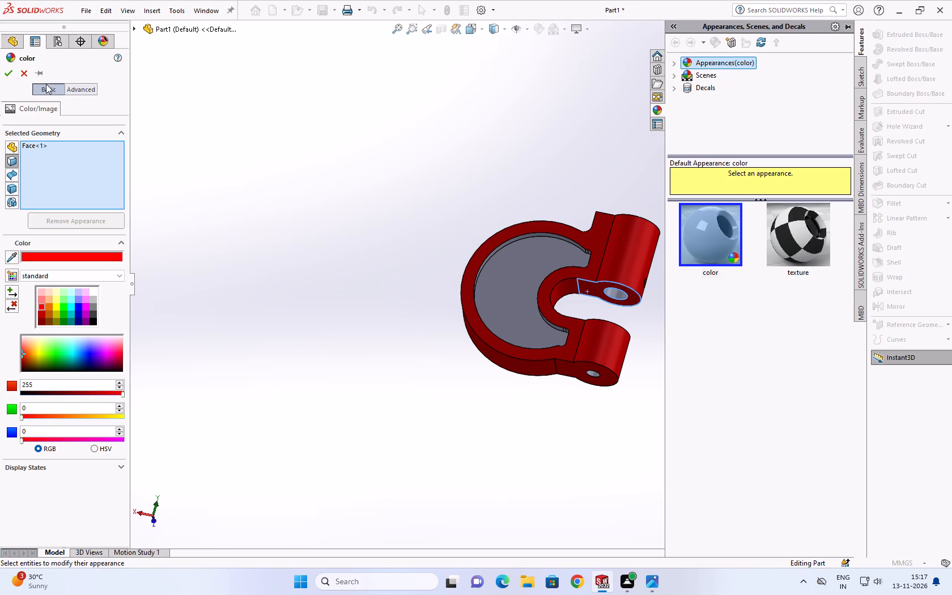
click(10, 74)
Select the floor and curved outer wall of the recess on one side of the C-frame.
click(520, 257)
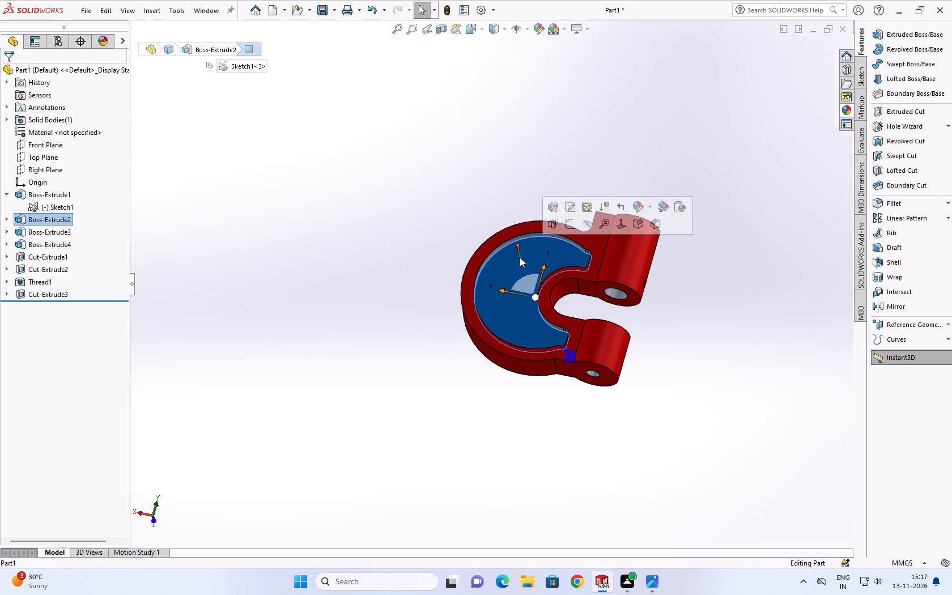
scroll(537, 262, down, 3)
middle_drag(535, 263, 467, 256)
ctrl+scroll(478, 270, down, 3)
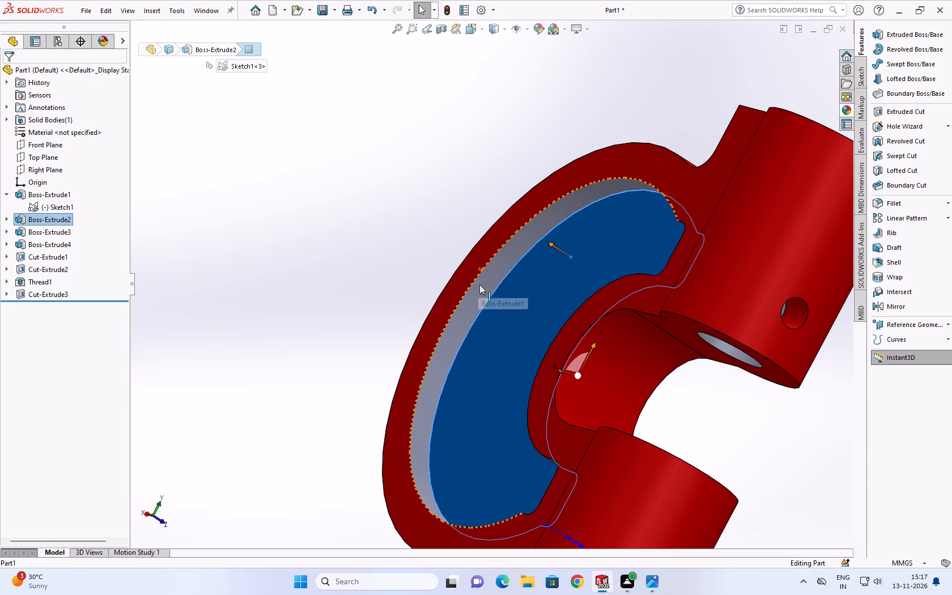
ctrl+click(479, 284)
Add the upper jaw's bore wall and the lower jaw's small bore, counterbore wall and counterbore step to the face selection.
ctrl+scroll(488, 300, up, 3)
ctrl+middle_drag(500, 299, 375, 271)
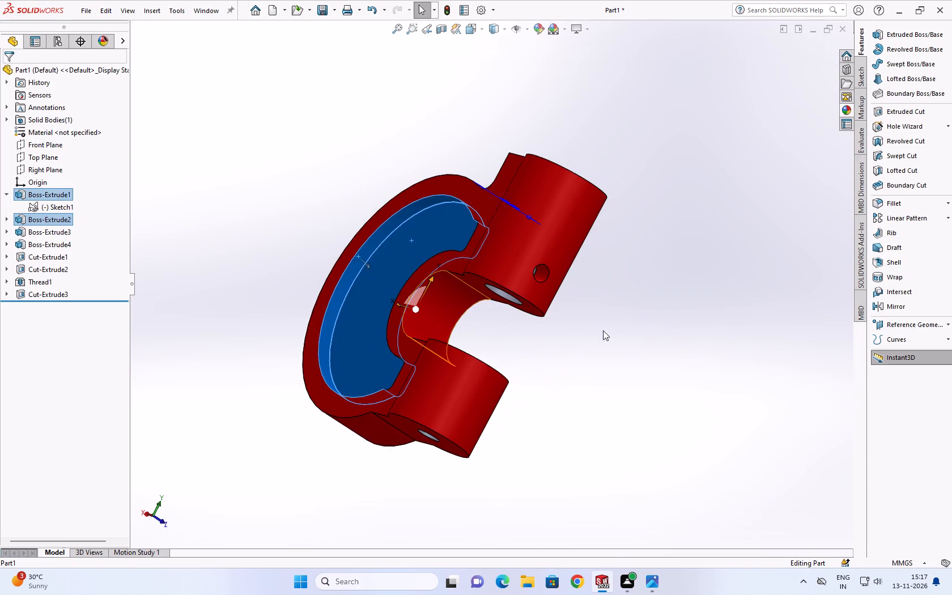
ctrl+scroll(547, 322, down, 3)
ctrl+click(469, 267)
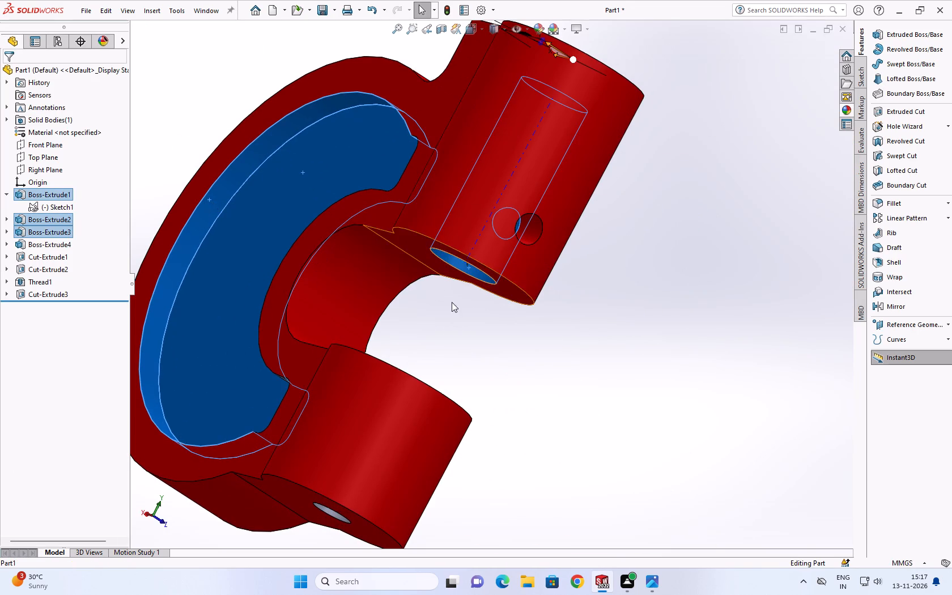
scroll(367, 469, down, 3)
ctrl+click(337, 502)
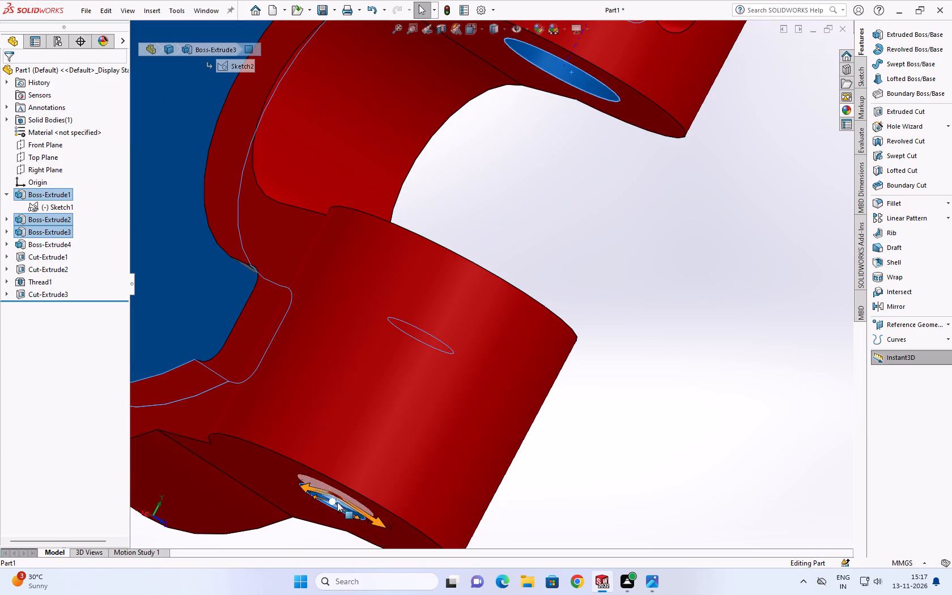
scroll(723, 352, up, 1)
middle_drag(719, 339, 573, 341)
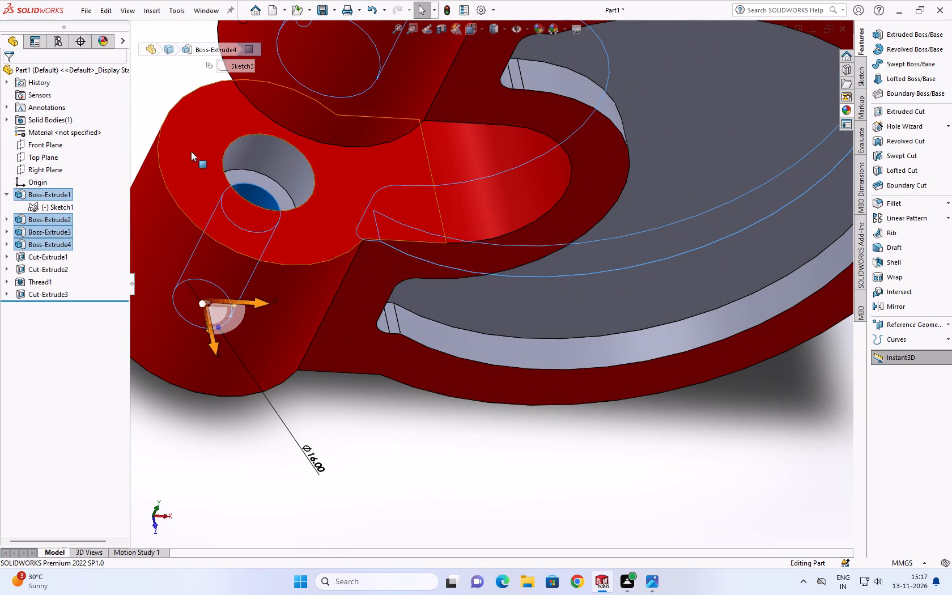
ctrl+click(269, 169)
ctrl+click(267, 181)
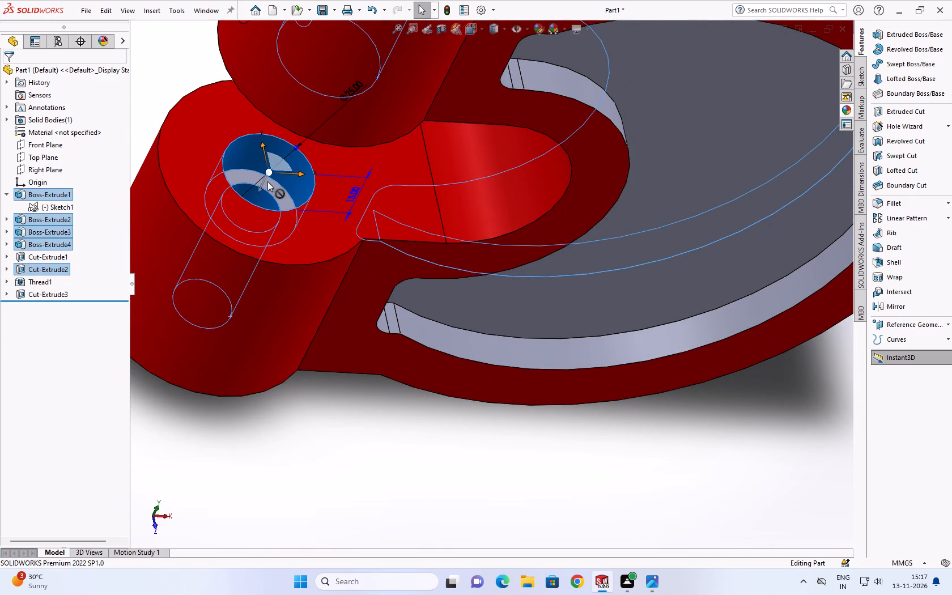
ctrl+click(271, 187)
Add the opposite recess's floor, its inner and outer curved walls, and the small adjoining end faces to the selection.
ctrl+scroll(534, 186, up, 1)
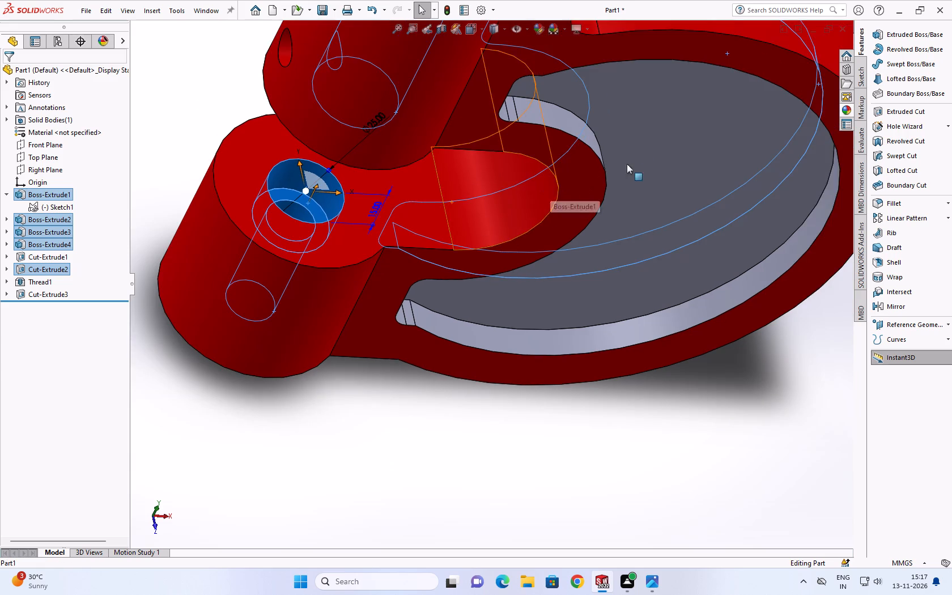
ctrl+click(634, 145)
ctrl+click(570, 124)
ctrl+scroll(508, 113, down, 1)
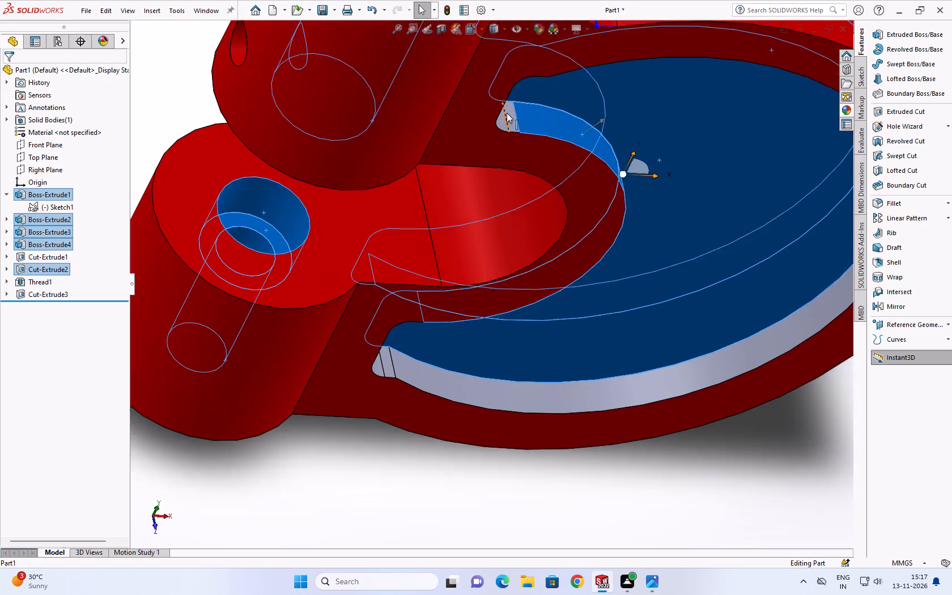
ctrl+scroll(507, 113, down, 1)
ctrl+click(516, 122)
ctrl+click(511, 127)
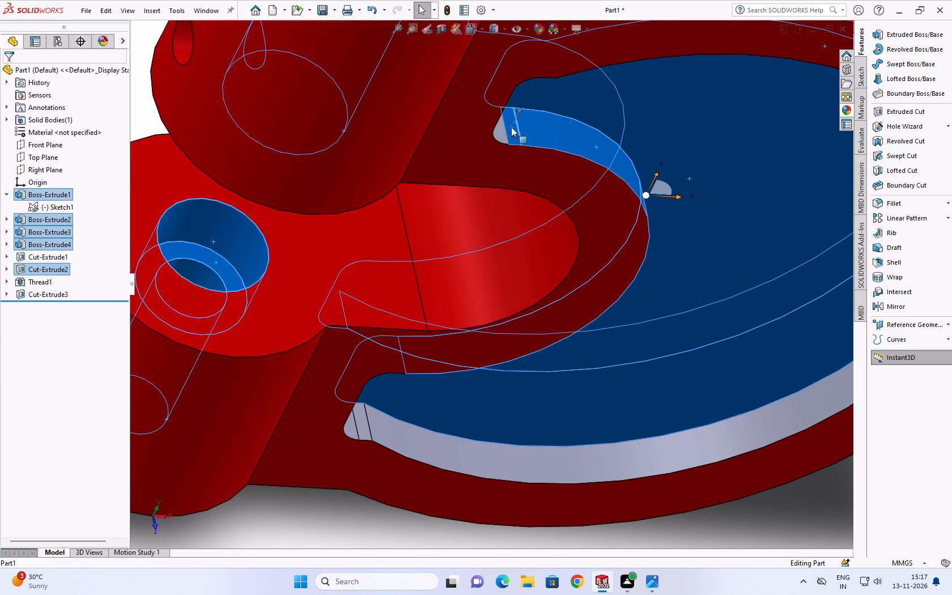
ctrl+click(501, 131)
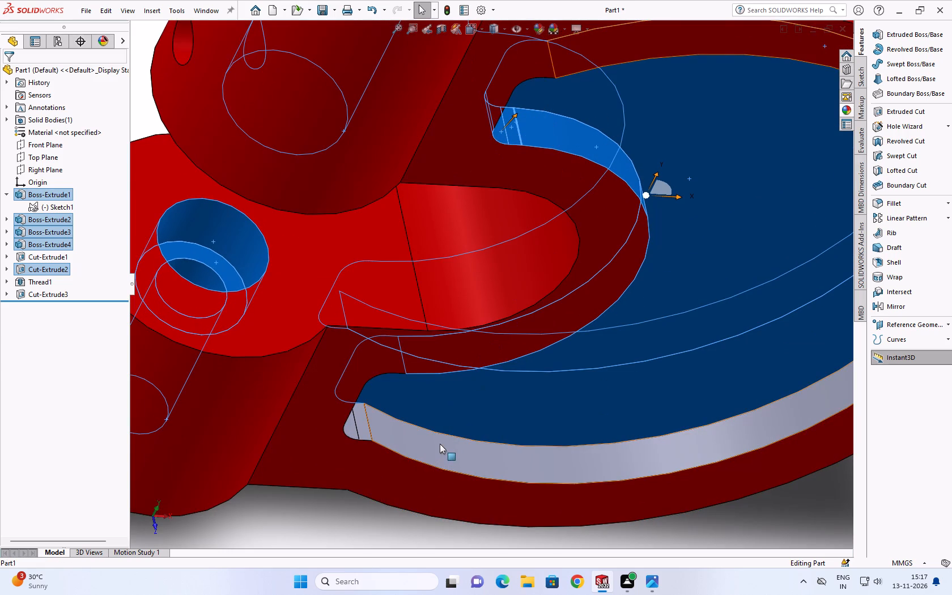
ctrl+click(440, 444)
ctrl+scroll(368, 427, down, 3)
ctrl+click(377, 401)
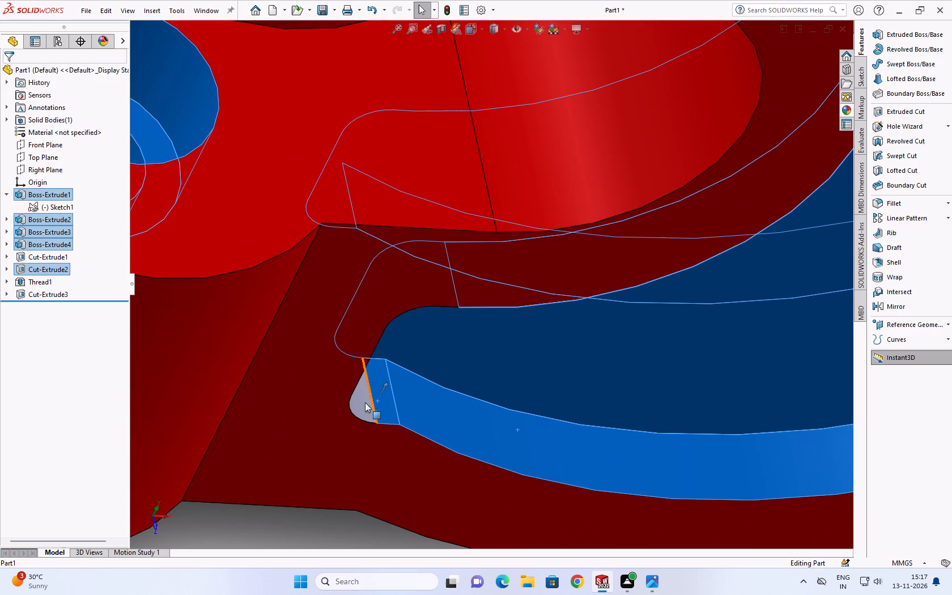
ctrl+click(363, 402)
Add the flat end walls and adjoining corner faces of that recess, beside both the lower and upper jaws, to the selection.
scroll(522, 372, up, 5)
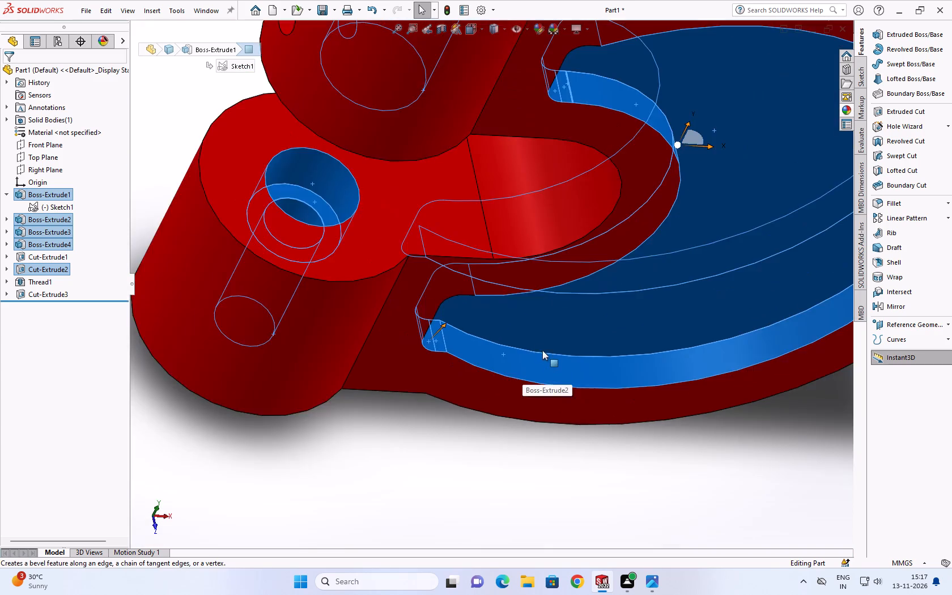
scroll(542, 350, up, 2)
middle_drag(544, 348, 432, 318)
scroll(518, 312, down, 3)
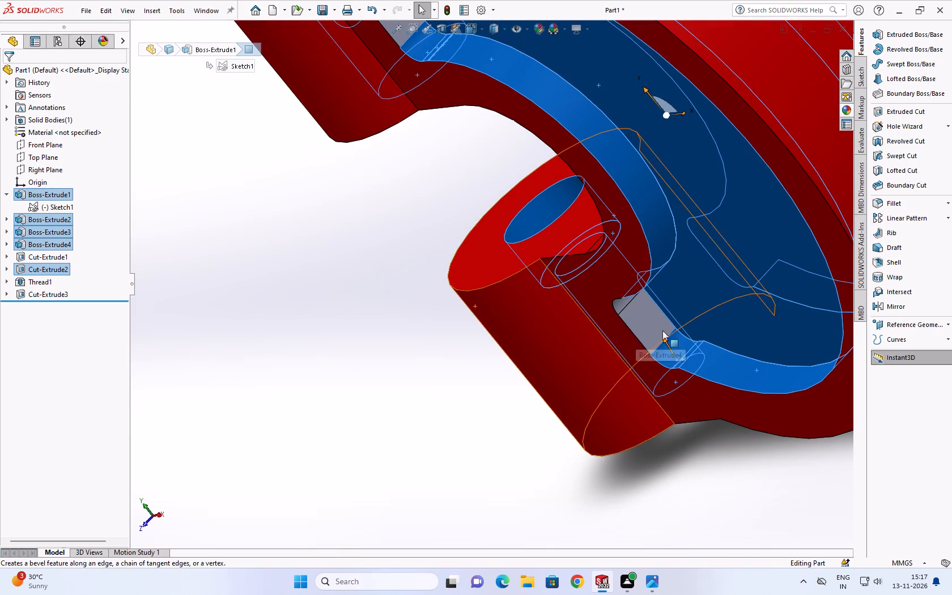
ctrl+click(653, 325)
ctrl+click(620, 305)
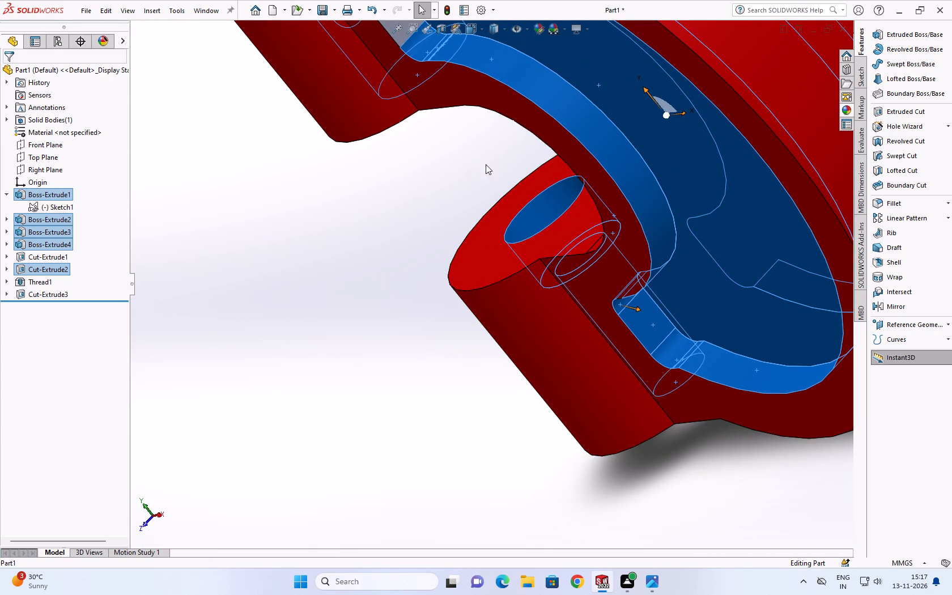
ctrl+scroll(443, 52, up, 3)
ctrl+scroll(426, 122, down, 5)
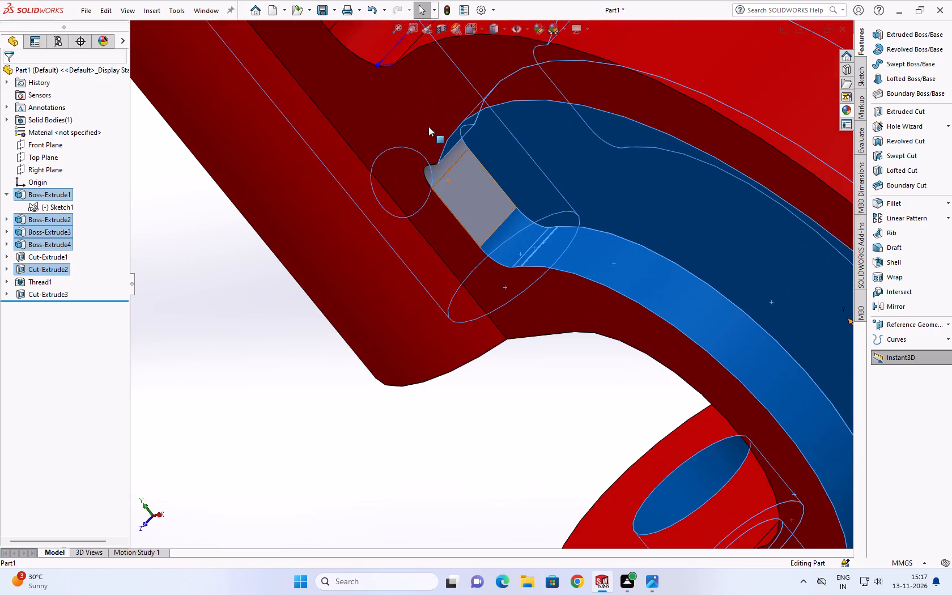
ctrl+scroll(428, 126, down, 1)
ctrl+click(444, 188)
ctrl+click(457, 206)
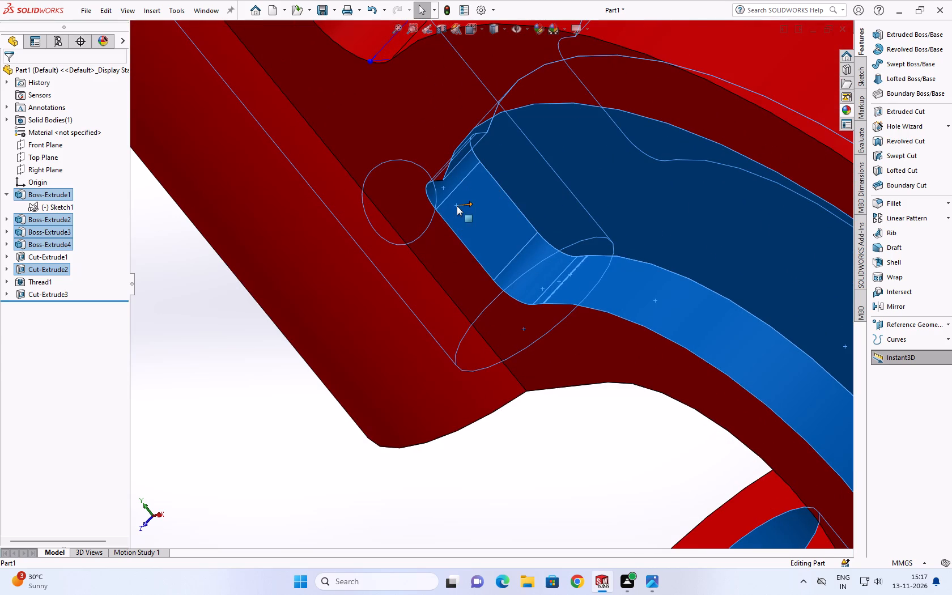
Add the two remaining narrow wall strips near the ends of the same recess to the selection.
ctrl+scroll(533, 259, up, 3)
scroll(525, 249, up, 1)
middle_drag(522, 248, 480, 188)
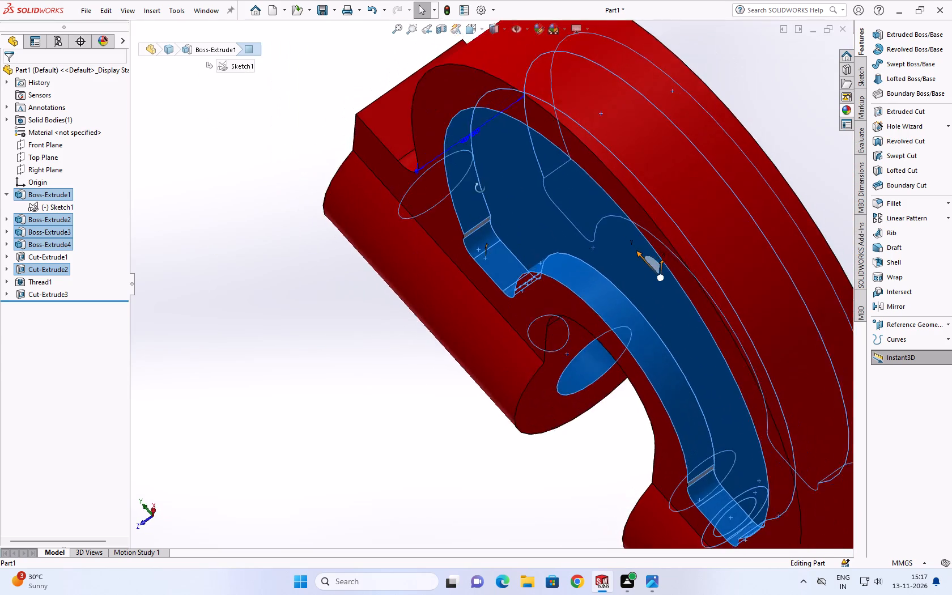
middle_drag(480, 188, 467, 133)
ctrl+scroll(452, 182, down, 3)
ctrl+scroll(500, 315, down, 3)
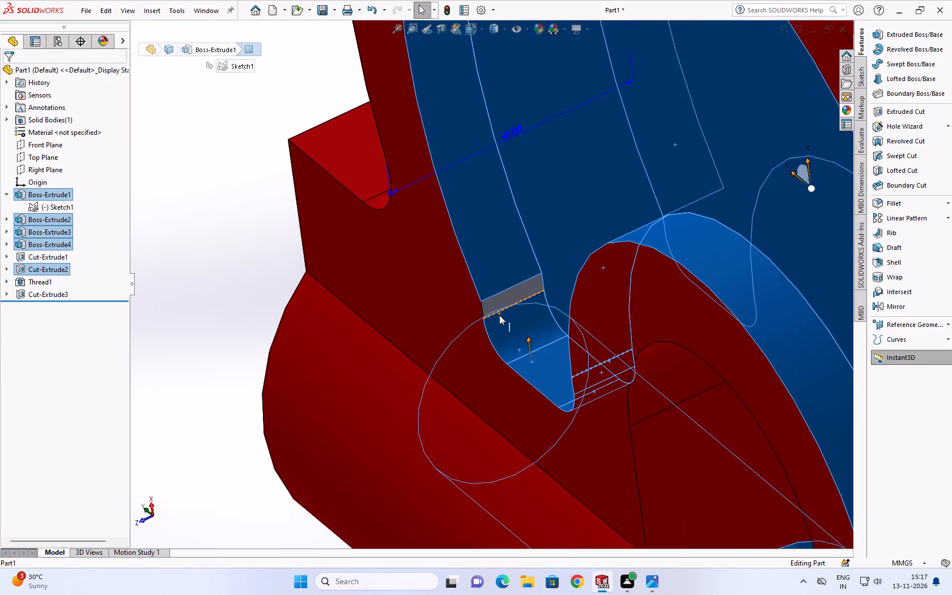
ctrl+click(490, 295)
ctrl+scroll(493, 301, up, 8)
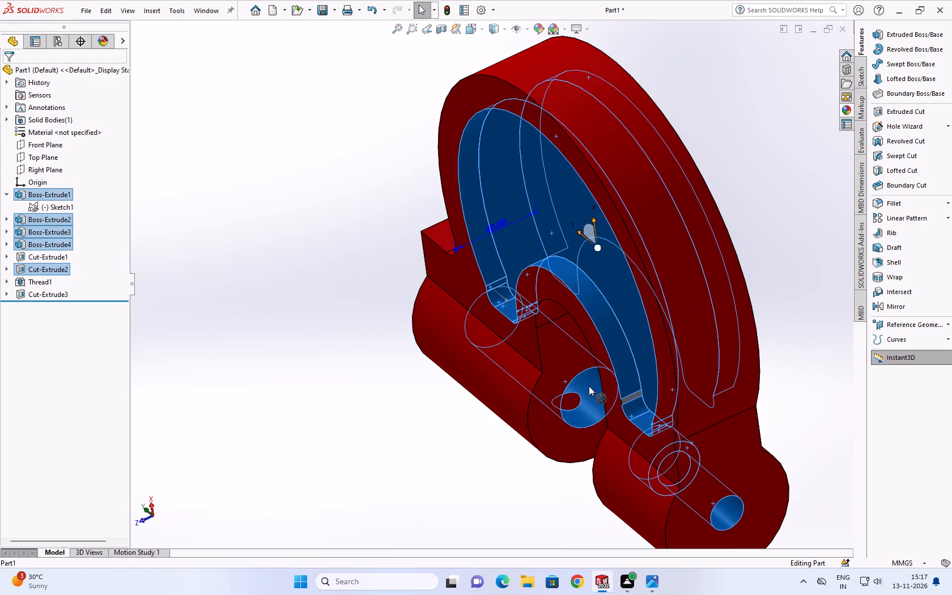
ctrl+scroll(606, 392, down, 4)
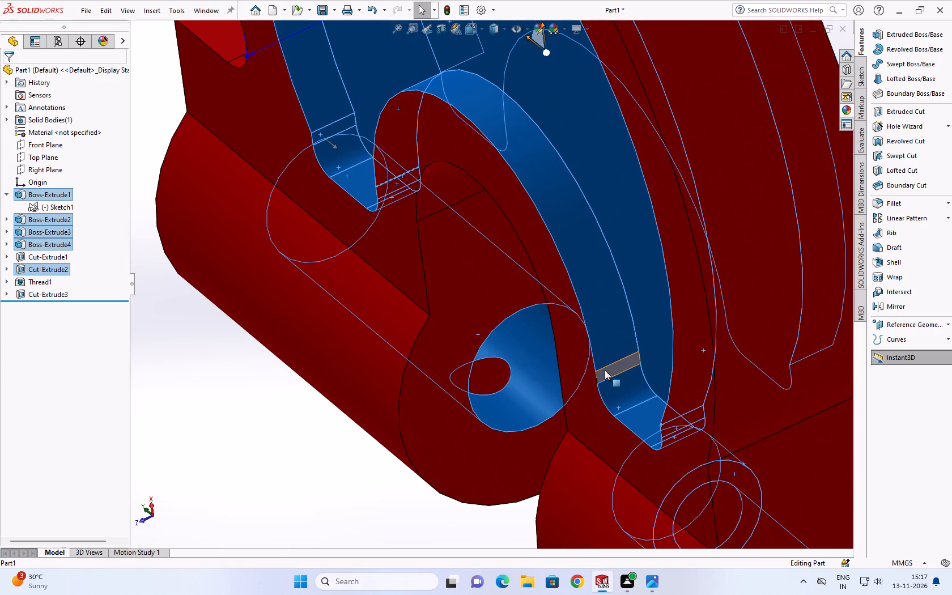
ctrl+click(605, 370)
Add the first recess's inner curved wall and the flat and rounded end walls beside both jaws to the selection.
scroll(607, 344, up, 3)
scroll(551, 244, up, 2)
middle_drag(549, 248, 392, 322)
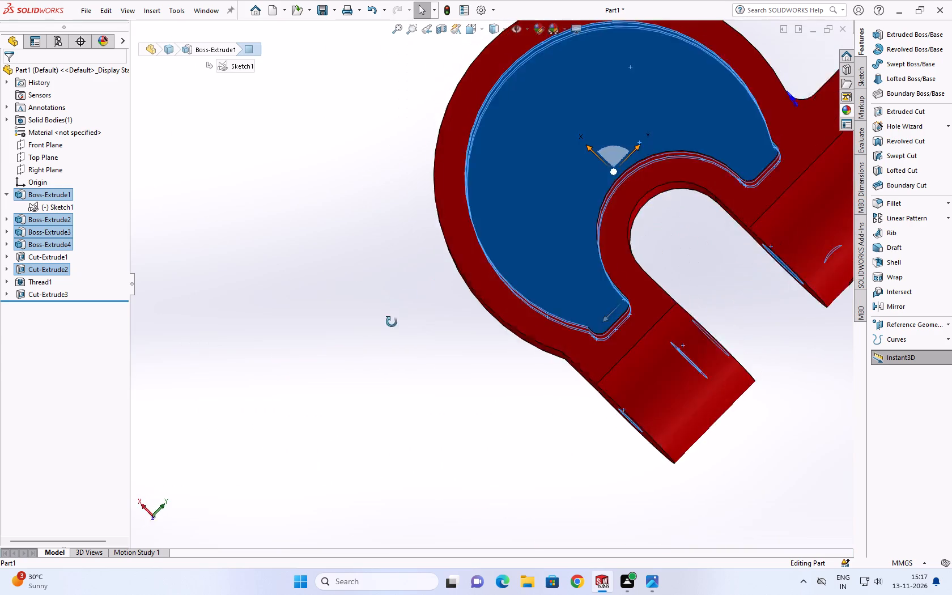
middle_drag(392, 322, 454, 473)
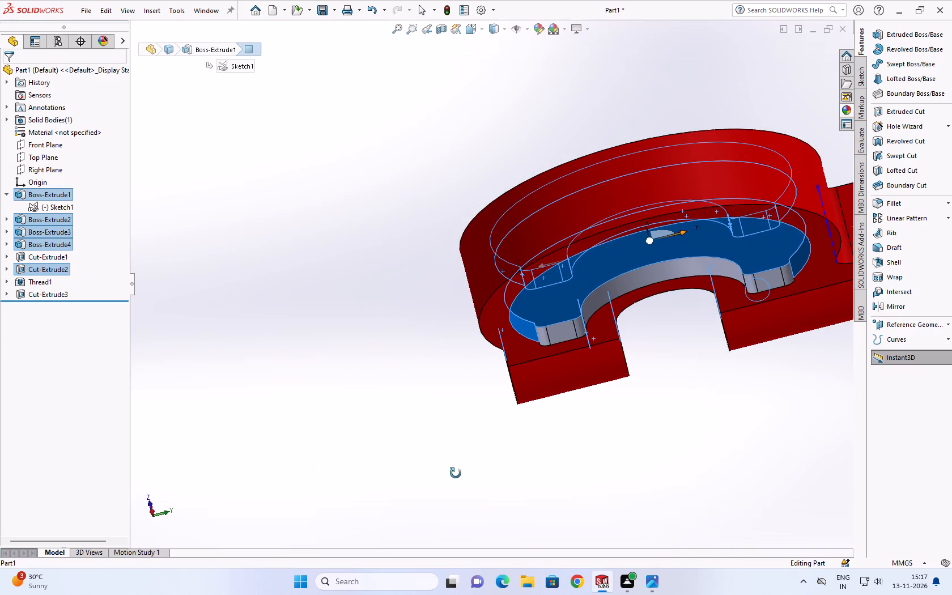
ctrl+scroll(541, 403, down, 4)
ctrl+scroll(534, 192, down, 3)
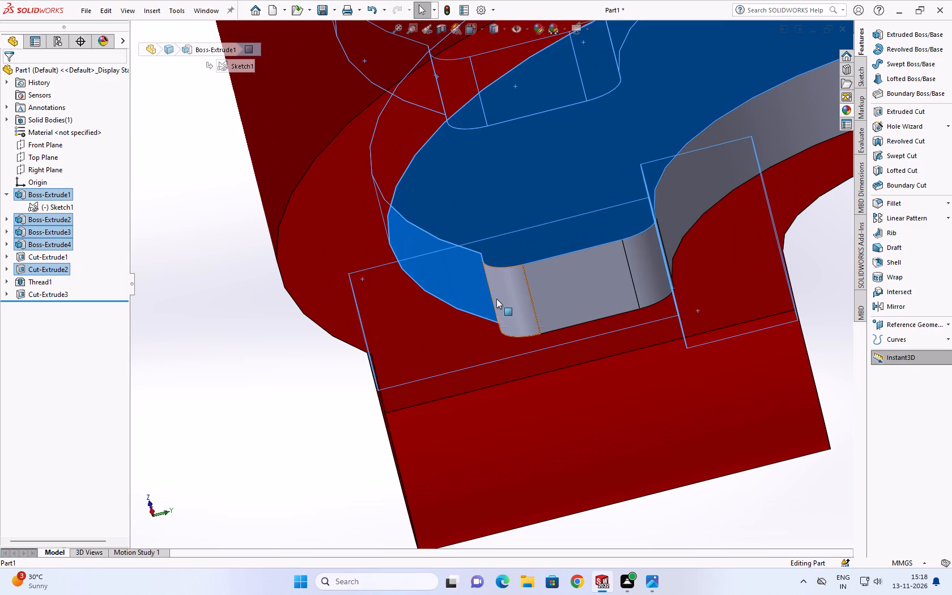
ctrl+click(498, 296)
ctrl+click(562, 283)
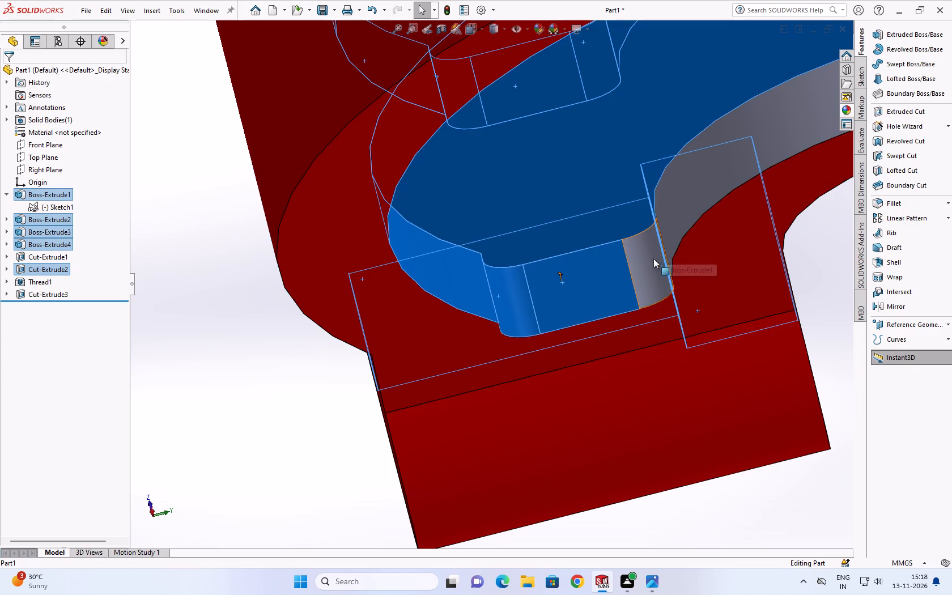
ctrl+click(644, 262)
ctrl+click(688, 198)
ctrl+scroll(702, 177, up, 6)
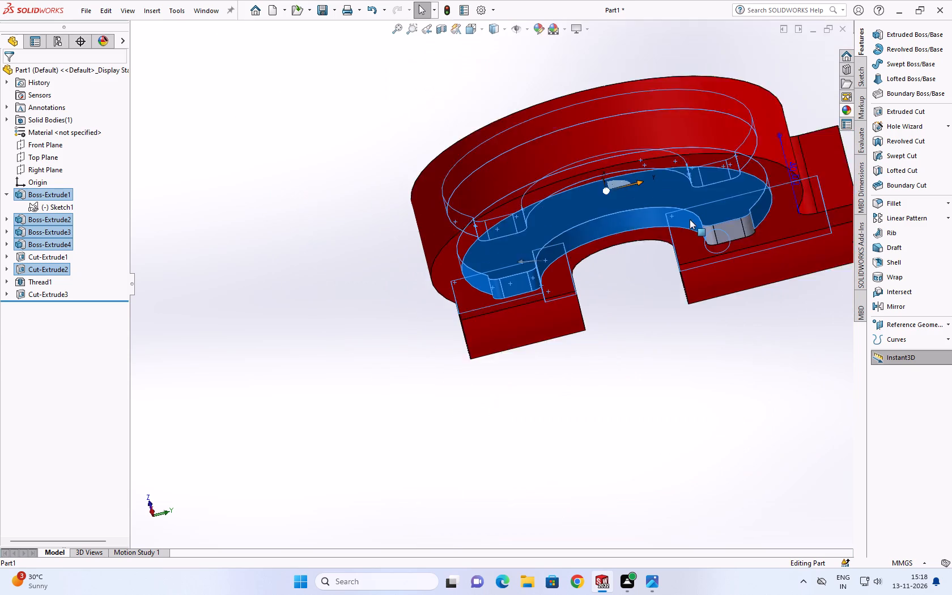
ctrl+scroll(690, 219, up, 2)
ctrl+scroll(686, 235, down, 6)
ctrl+click(564, 283)
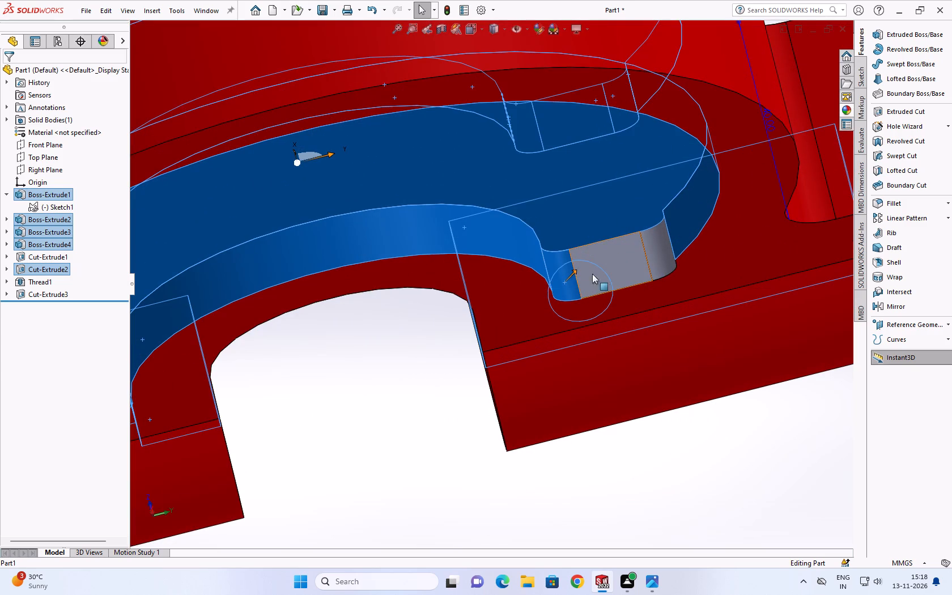
ctrl+click(603, 274)
ctrl+click(660, 252)
Apply a metal appearance to the selected recess and bore faces, previewing polished steel and polished aluminum before settling on chromium plate.
ctrl+scroll(629, 255, up, 8)
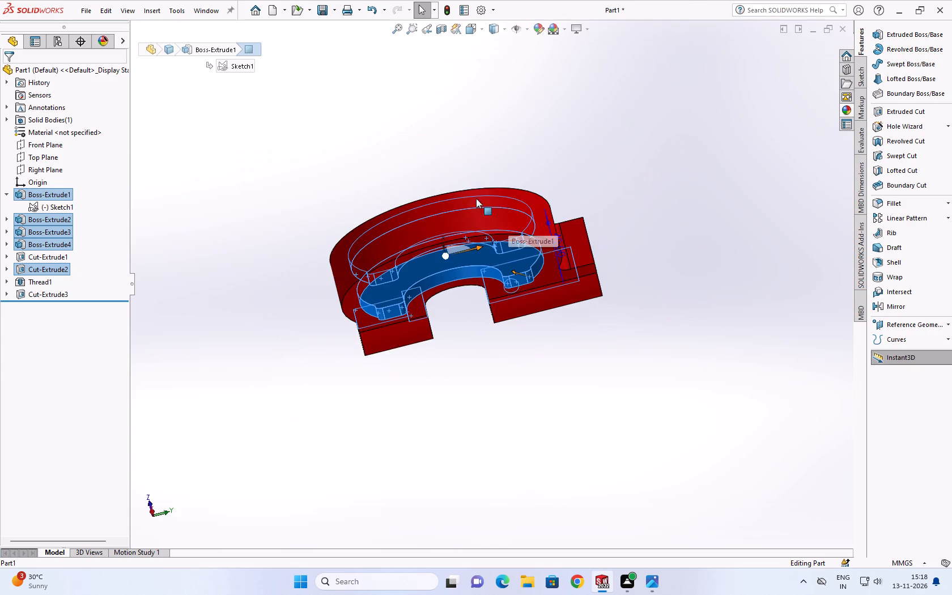
middle_drag(460, 202, 264, 132)
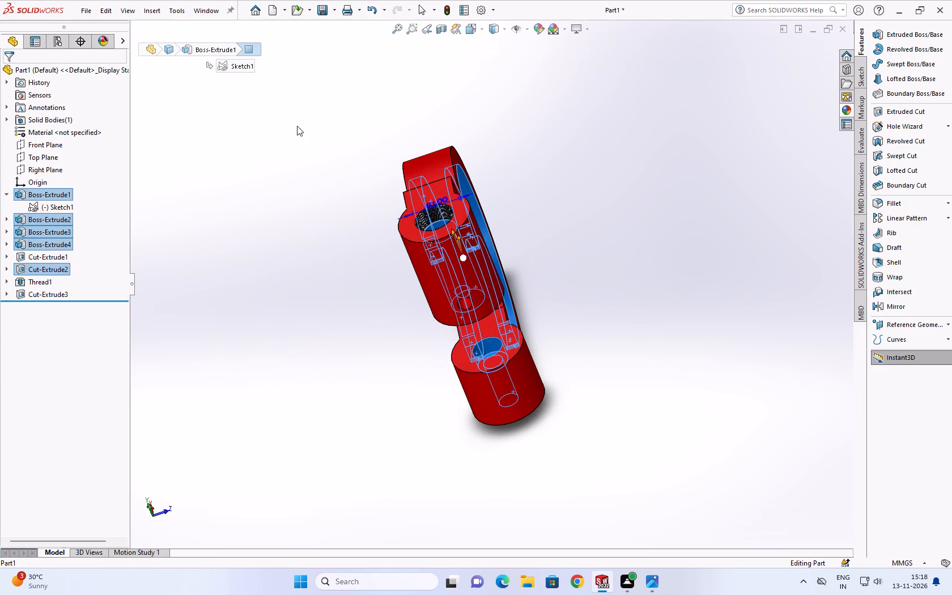
click(537, 28)
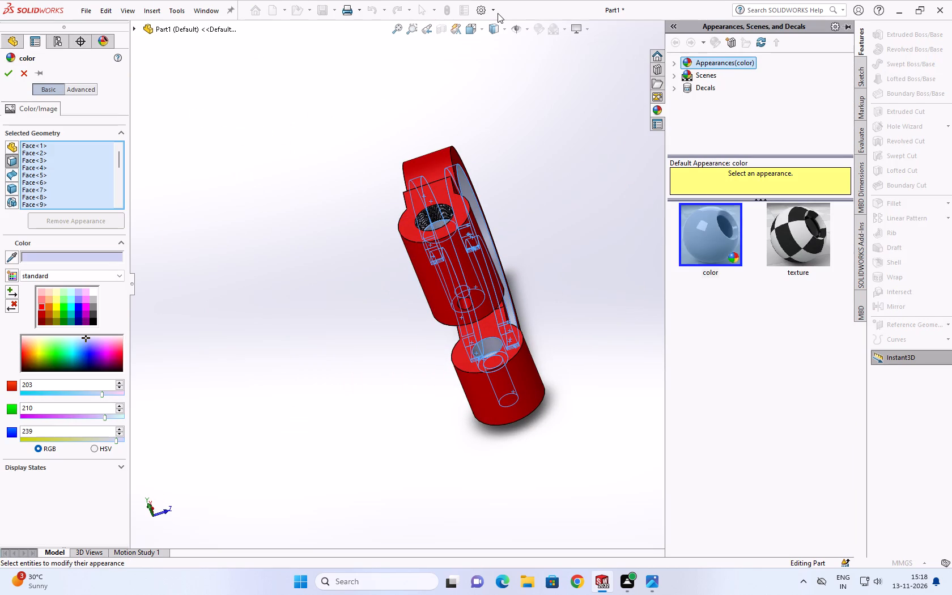
click(675, 66)
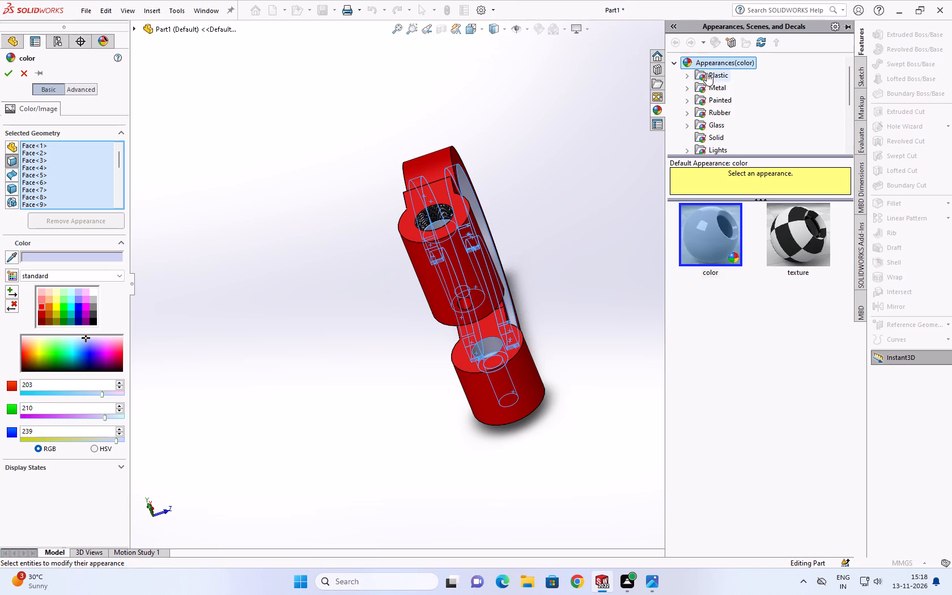
click(711, 88)
click(709, 252)
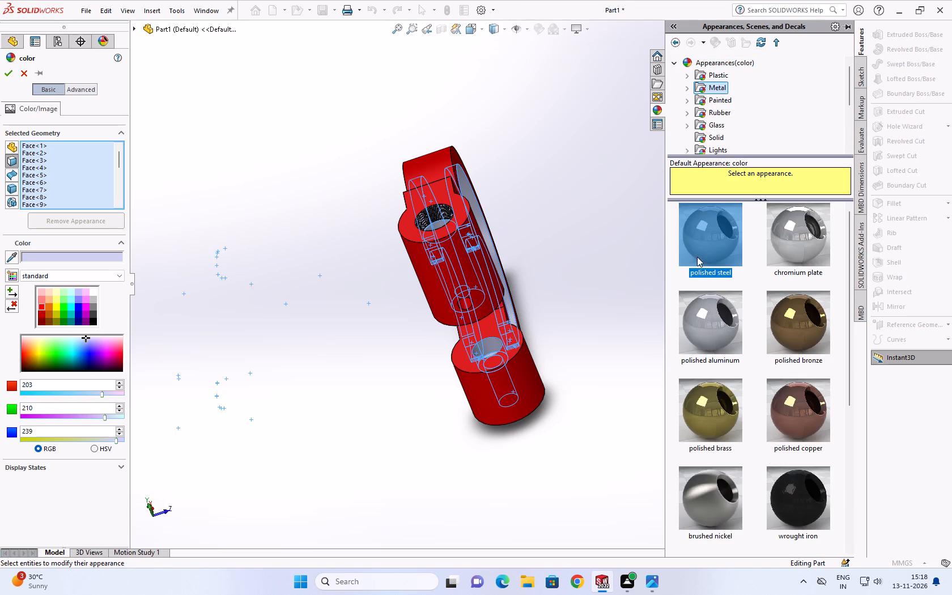
middle_drag(589, 266, 464, 492)
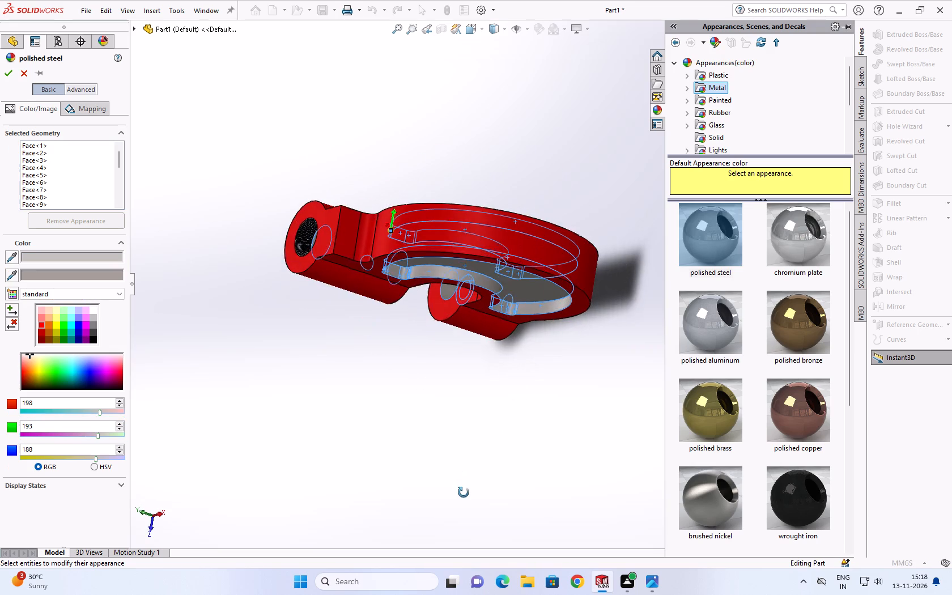
middle_drag(464, 492, 469, 476)
click(781, 222)
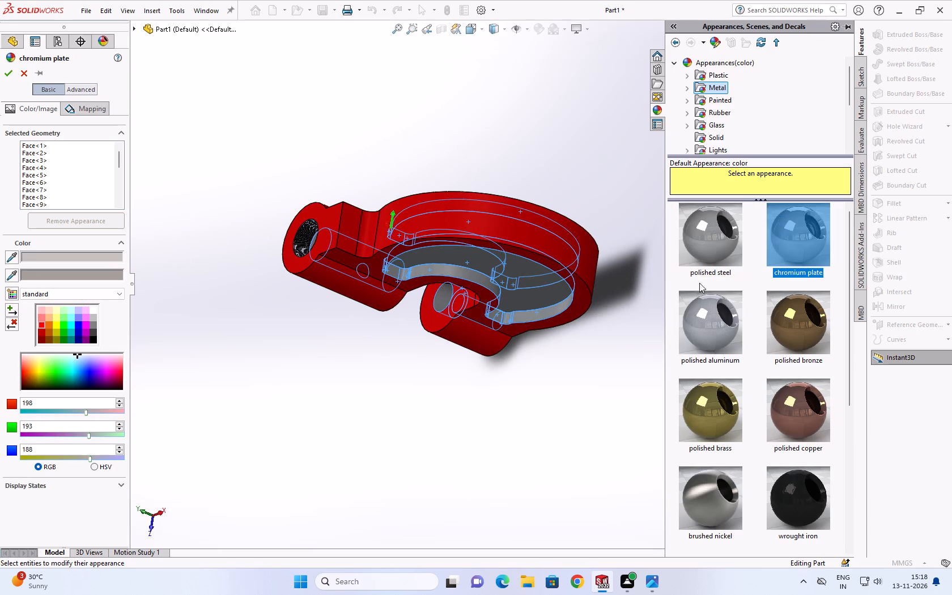
click(704, 324)
click(696, 241)
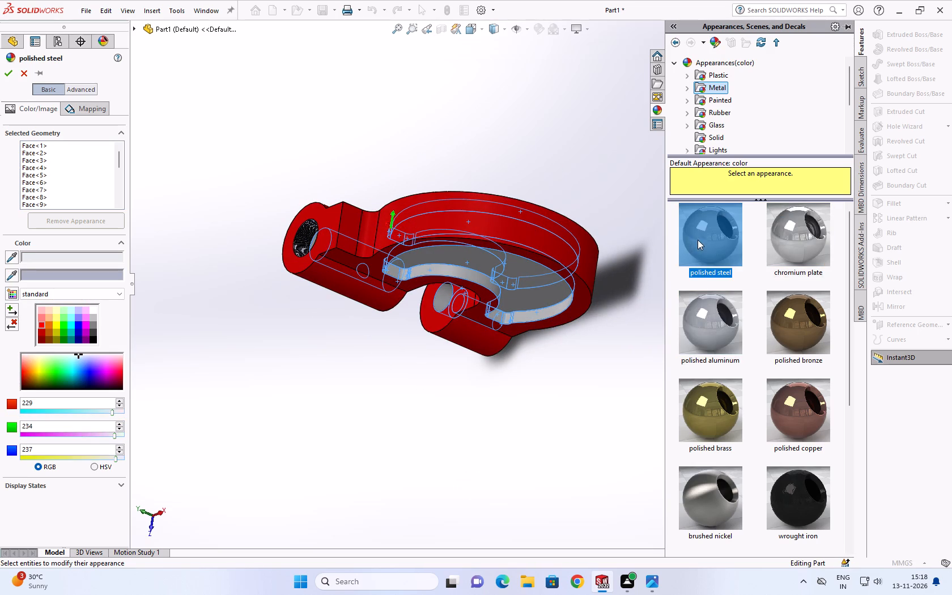
click(811, 234)
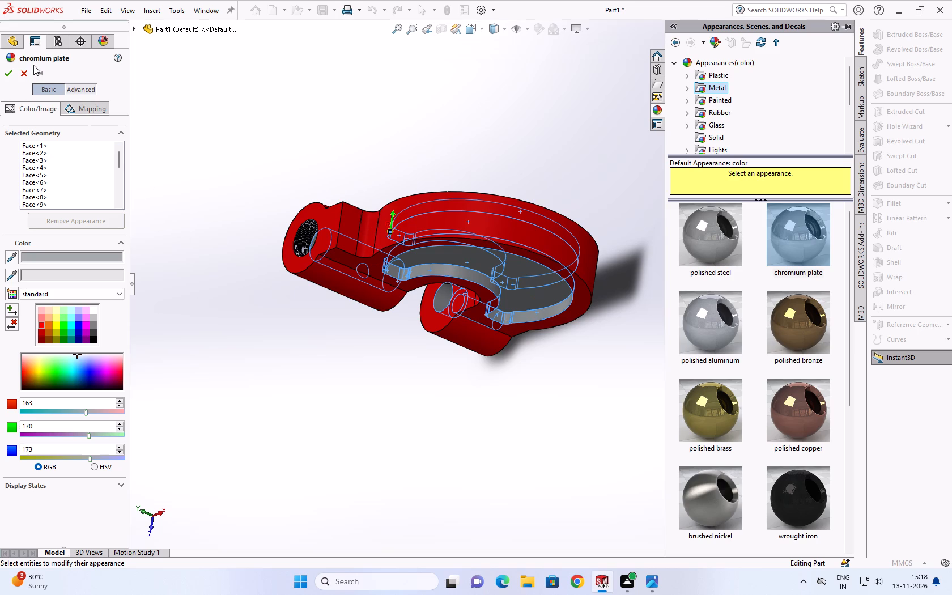
click(6, 76)
Examine the coloured C-frame from several sides to check the finish on its outer faces, recesses and bores.
scroll(362, 129, up, 1)
scroll(459, 143, down, 3)
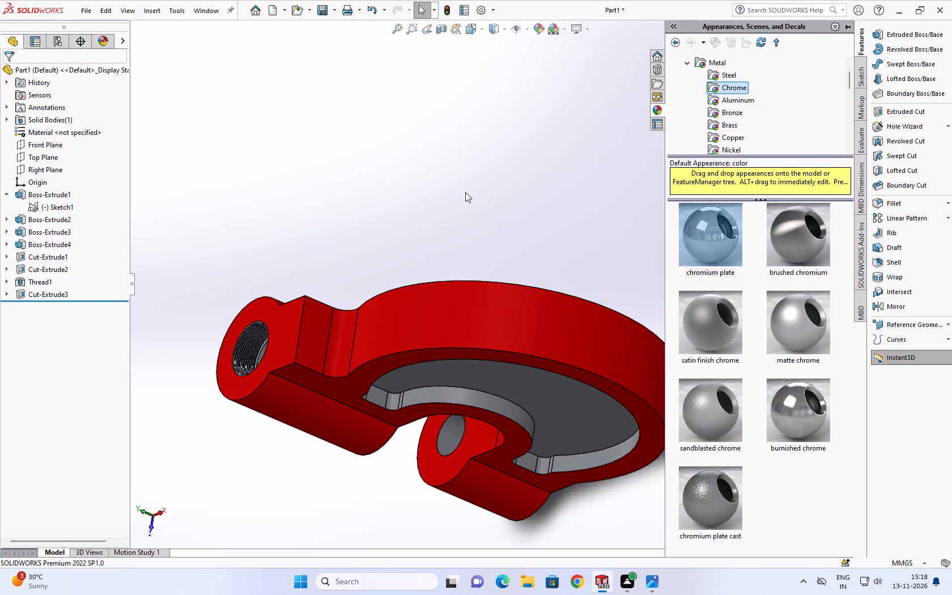
scroll(480, 261, down, 3)
scroll(480, 261, up, 1)
middle_drag(480, 260, 476, 209)
scroll(476, 207, up, 1)
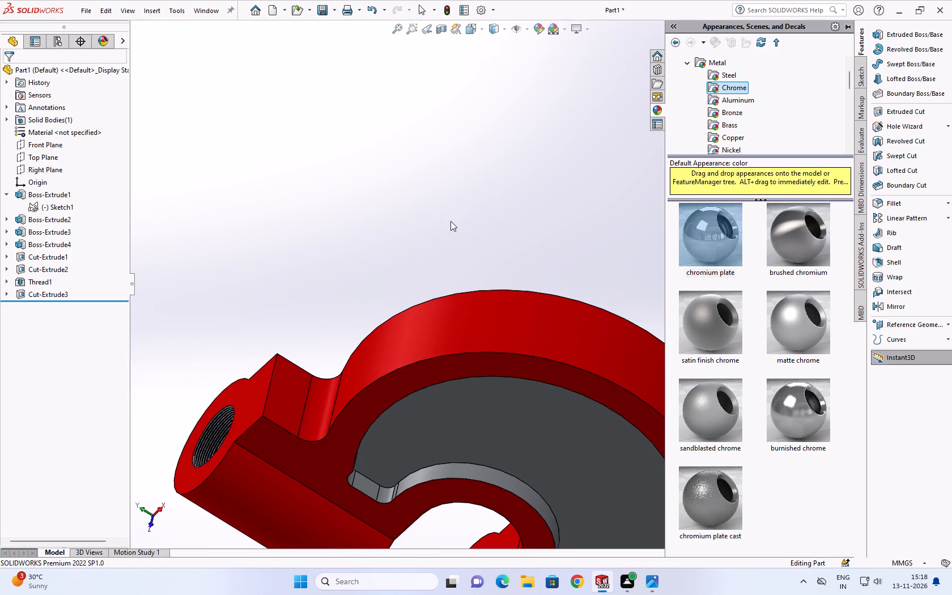
scroll(564, 274, up, 1)
scroll(515, 260, up, 6)
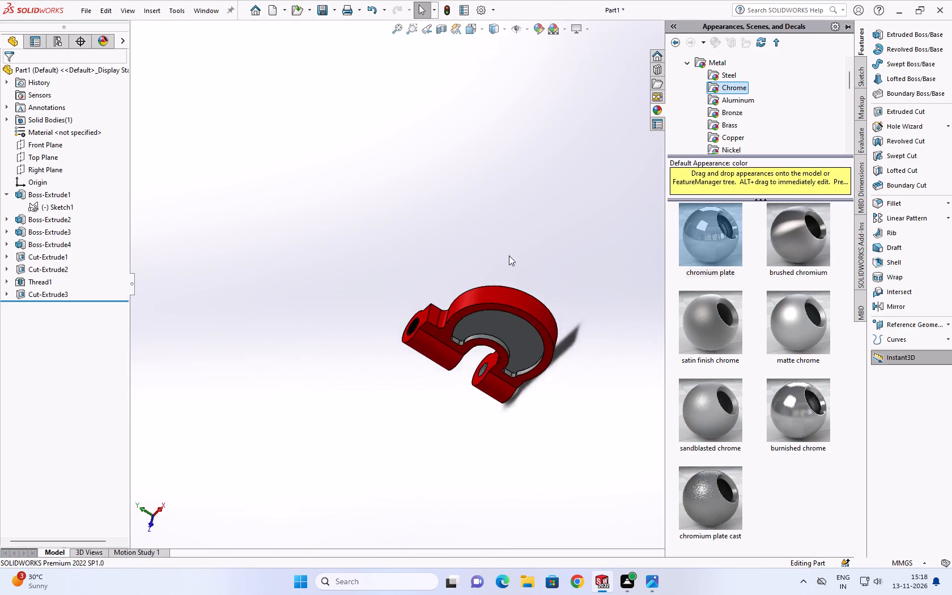
scroll(509, 256, up, 1)
middle_drag(495, 284, 779, 204)
middle_drag(447, 283, 624, 308)
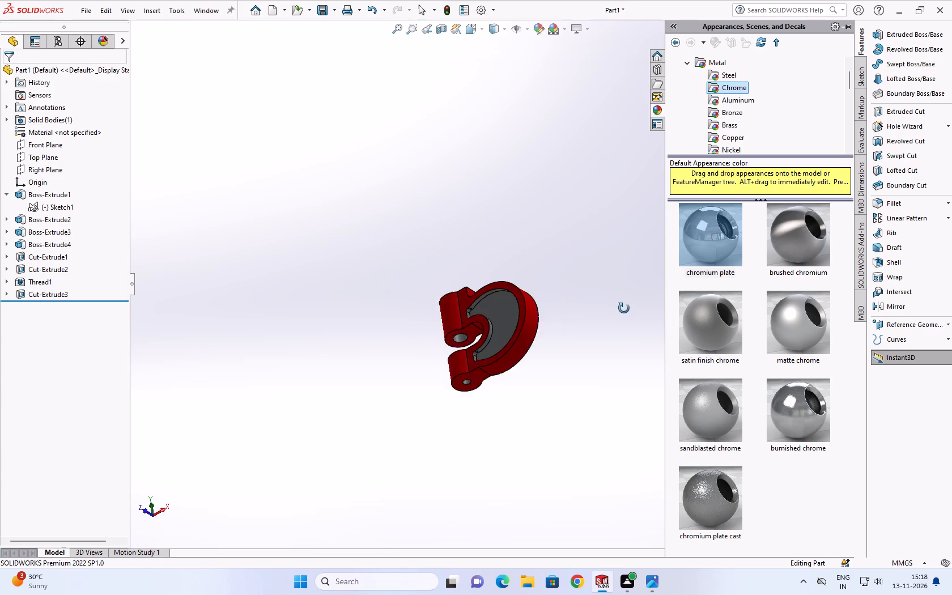
middle_drag(624, 308, 406, 227)
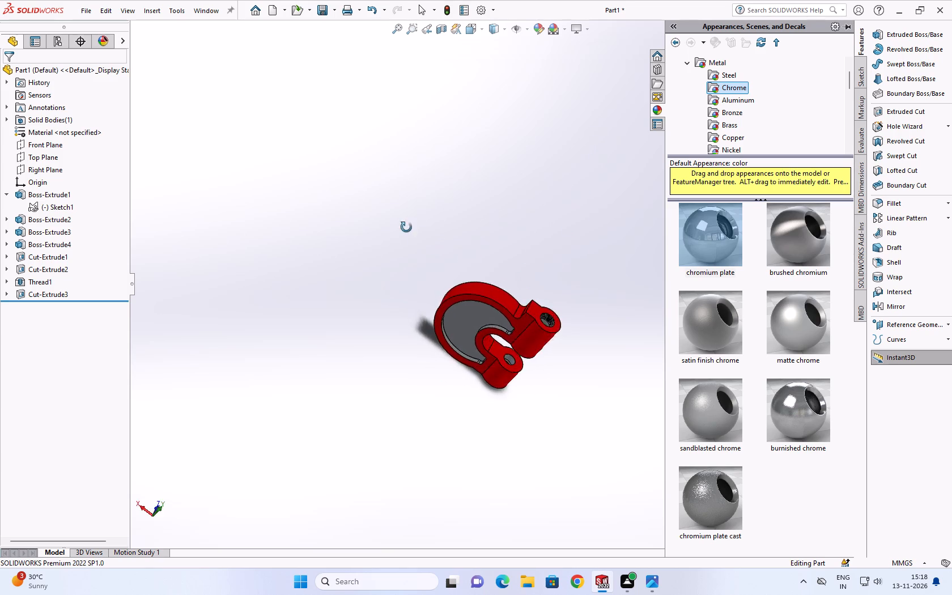
middle_drag(406, 227, 338, 164)
scroll(563, 265, down, 3)
middle_drag(450, 317, 488, 307)
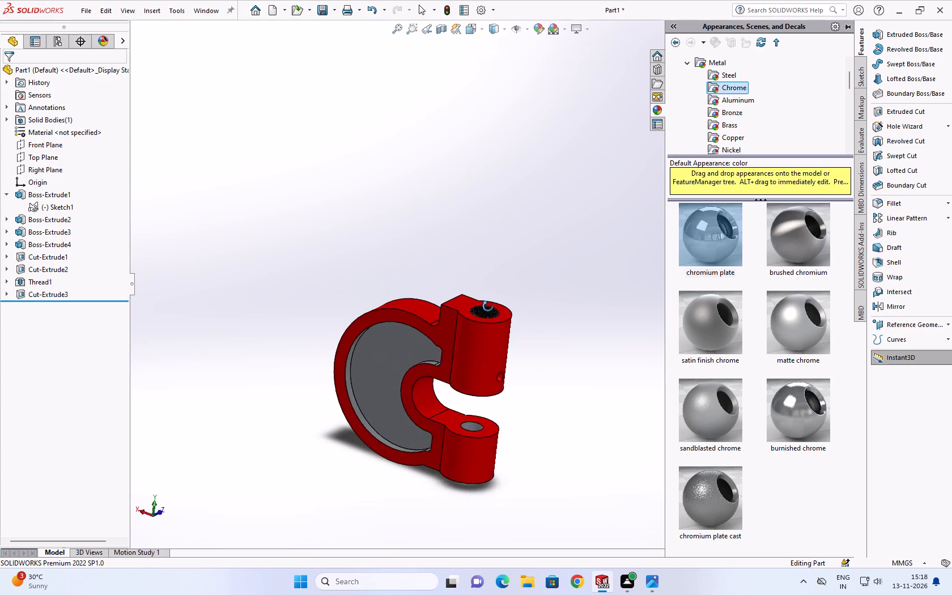
middle_drag(488, 307, 520, 291)
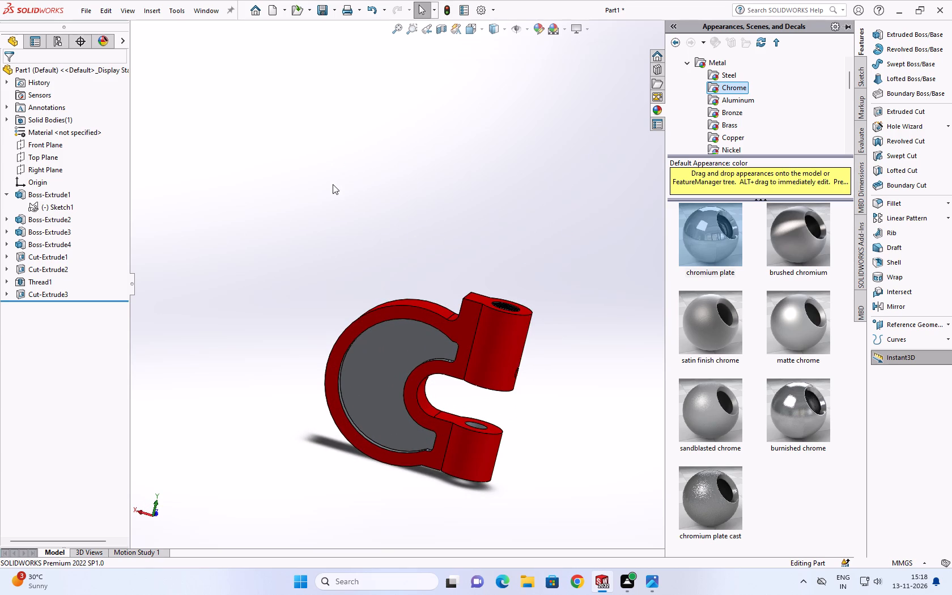
Save the model as a SOLIDWORKS part named Part1 in the part 14 folder.
key(ctrl+s)
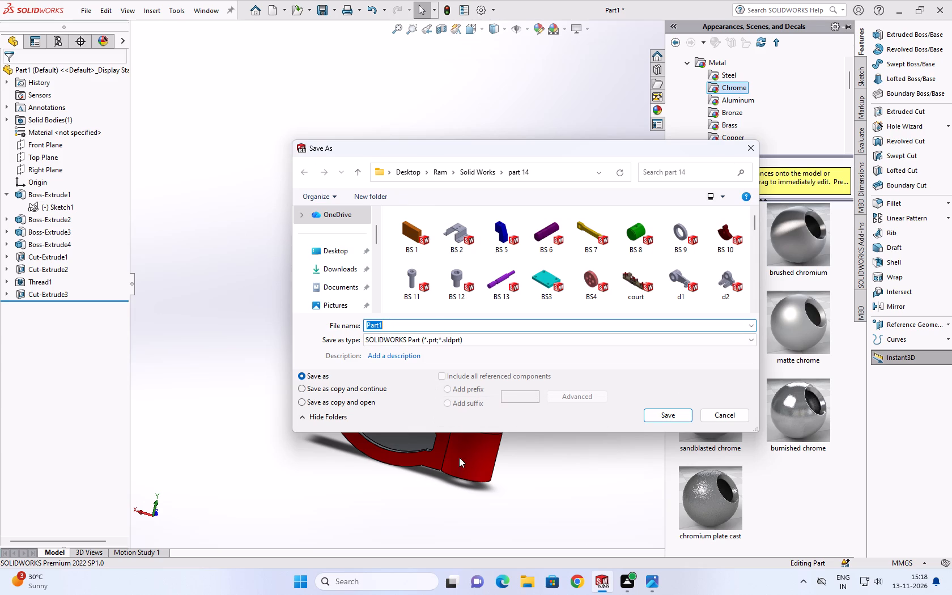
key(Return)
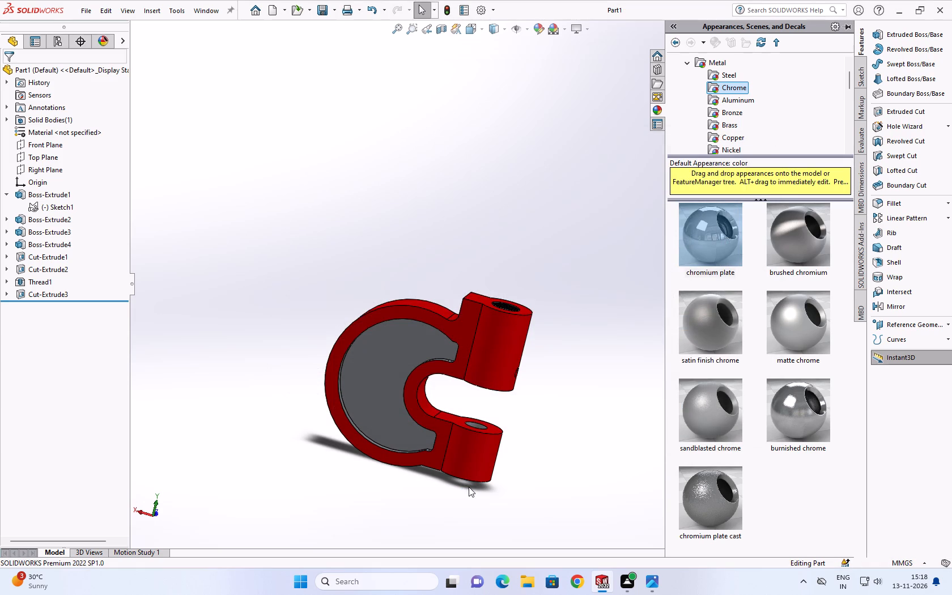
Examine the finished C-frame up close and as a whole, including its opposite side, with the appearance library dismissed.
scroll(501, 462, up, 2)
scroll(495, 297, down, 5)
scroll(586, 326, up, 1)
middle_drag(586, 326, 575, 329)
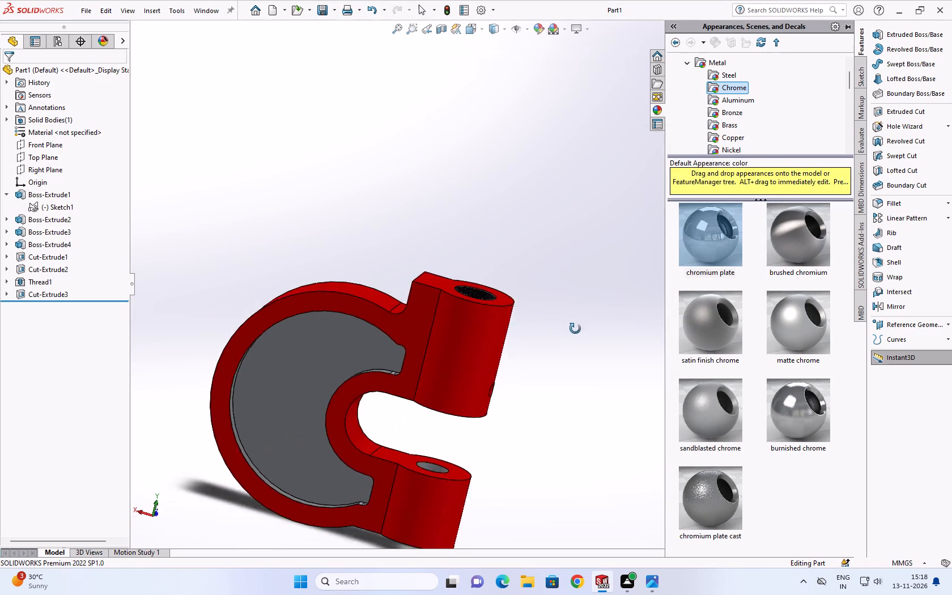
middle_drag(575, 329, 381, 435)
scroll(381, 435, up, 4)
scroll(387, 307, up, 3)
scroll(387, 307, down, 3)
click(630, 187)
scroll(609, 235, up, 3)
scroll(603, 258, down, 2)
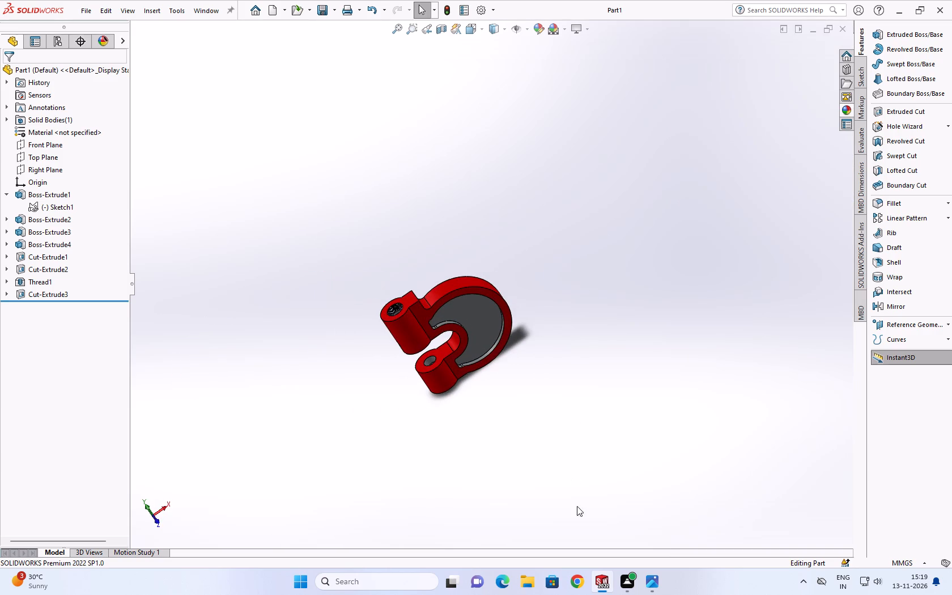